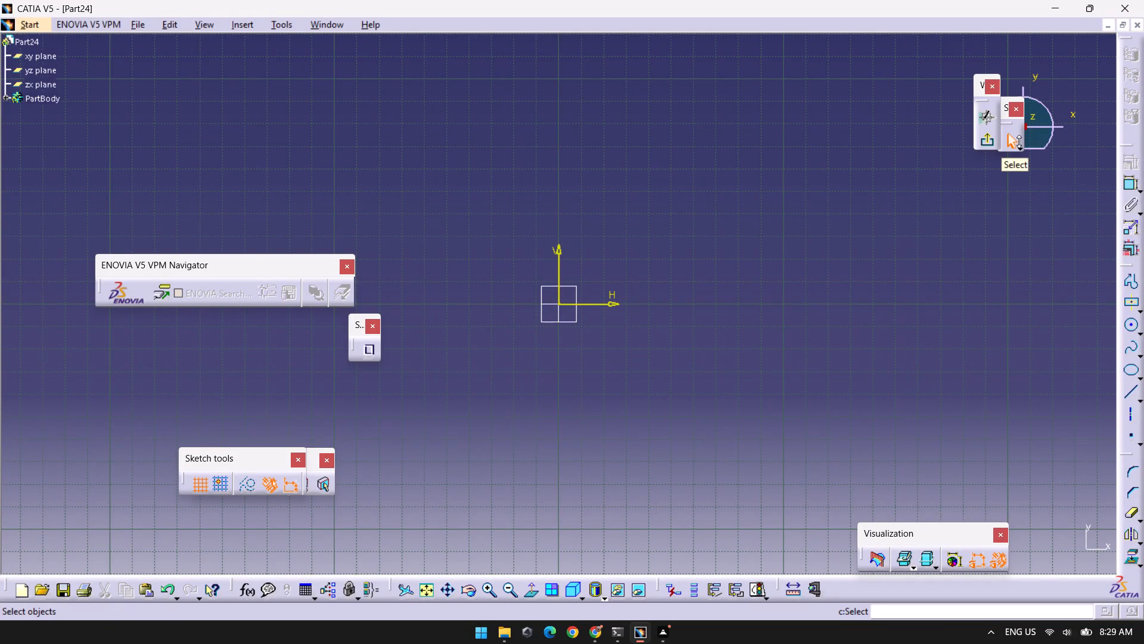
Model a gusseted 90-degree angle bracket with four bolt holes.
Sketch a centered rectangle at the origin with a height of 127 mm and a width of 127 mm.
{"action": "left_click", "coordinate": [1129, 307]}
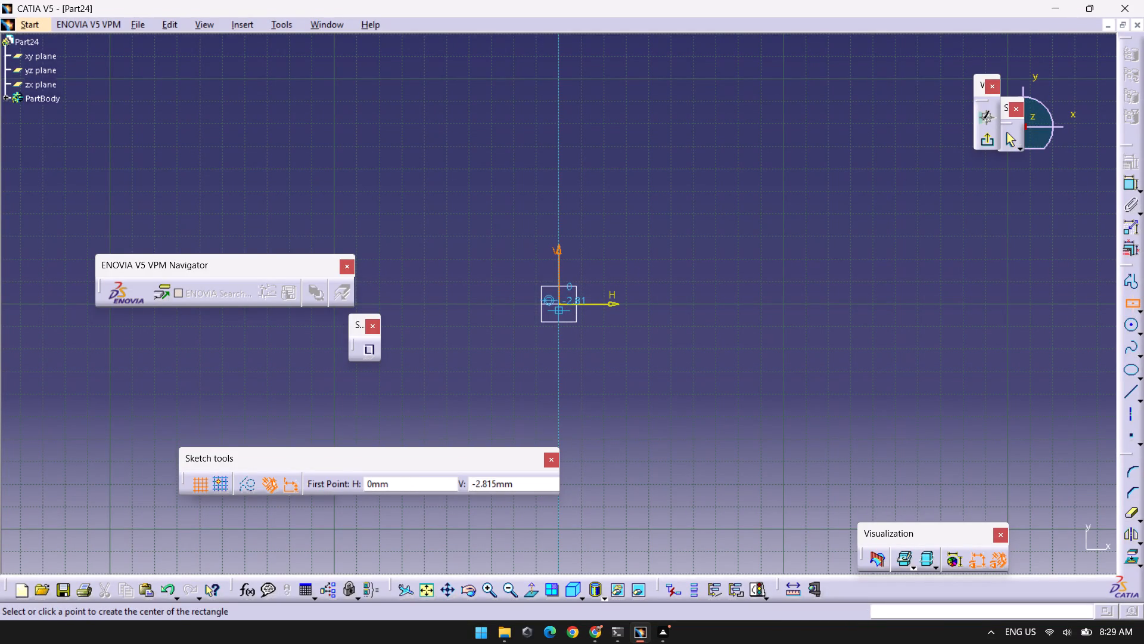
{"action": "left_click", "coordinate": [554, 303]}
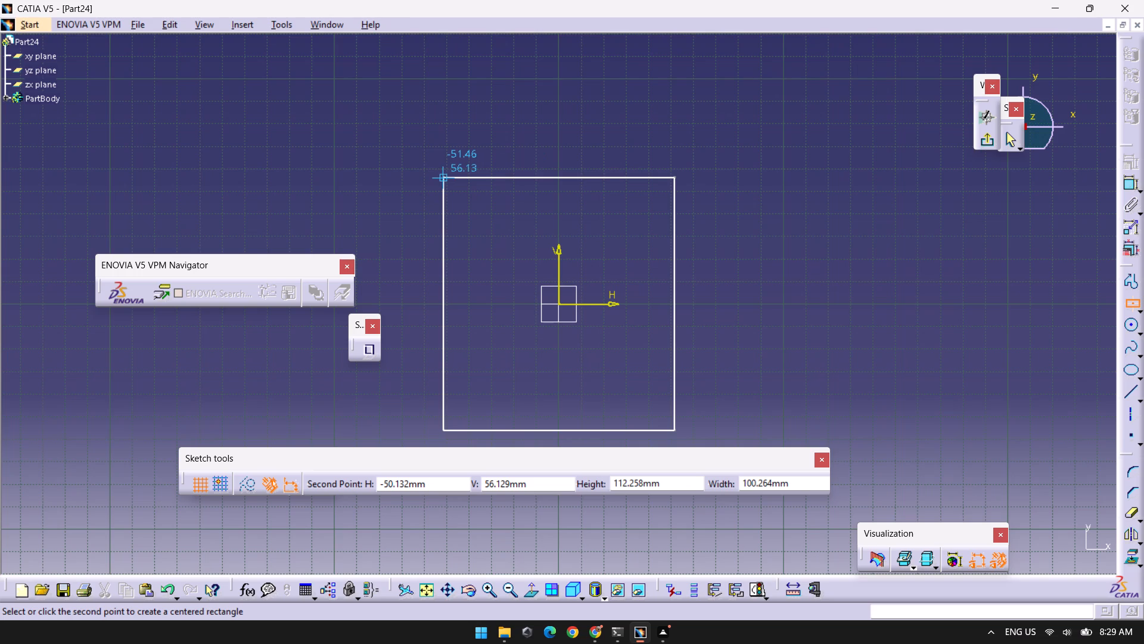
{"action": "key", "text": "Tab"}
{"action": "key", "text": "Tab"}
{"action": "key", "text": "Tab"}
{"action": "type", "text": "127"}
{"action": "key", "text": "Tab"}
{"action": "key", "text": "Tab"}
{"action": "key", "text": "Tab"}
{"action": "key", "text": "Tab"}
{"action": "key", "text": "Tab"}
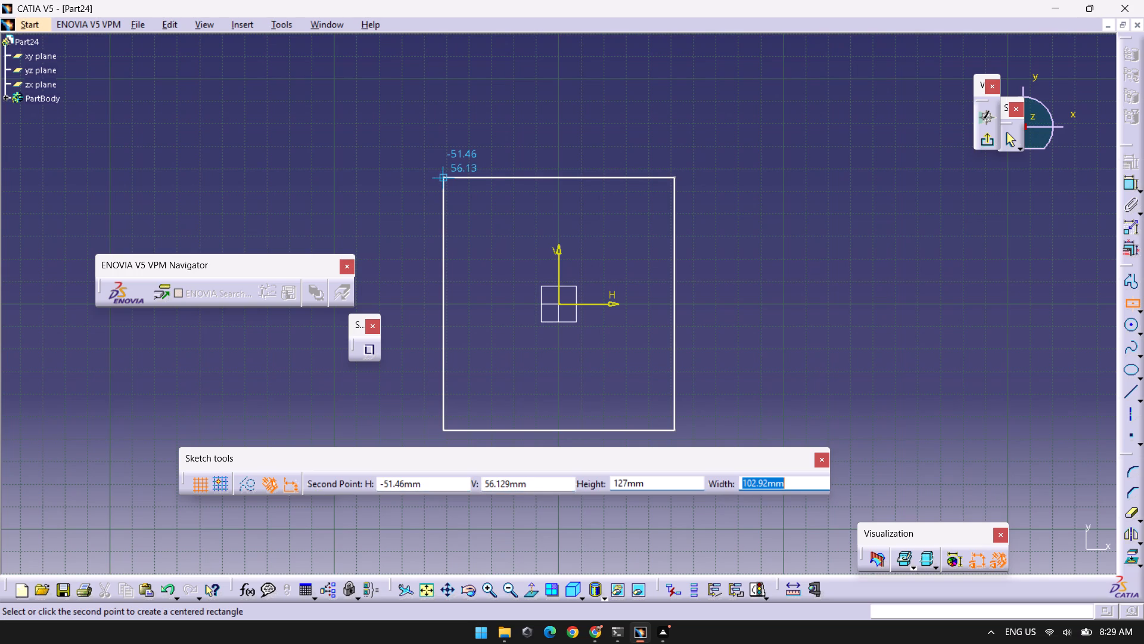
{"action": "type", "text": "127"}
{"action": "key", "text": "Return"}
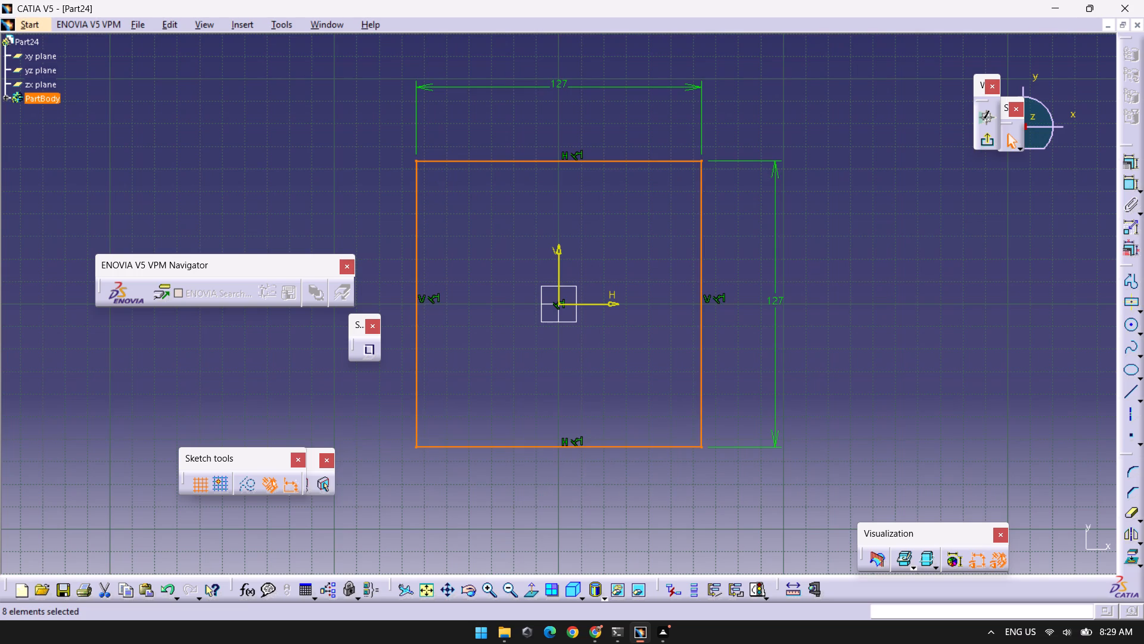
{"action": "left_click", "coordinate": [882, 330]}
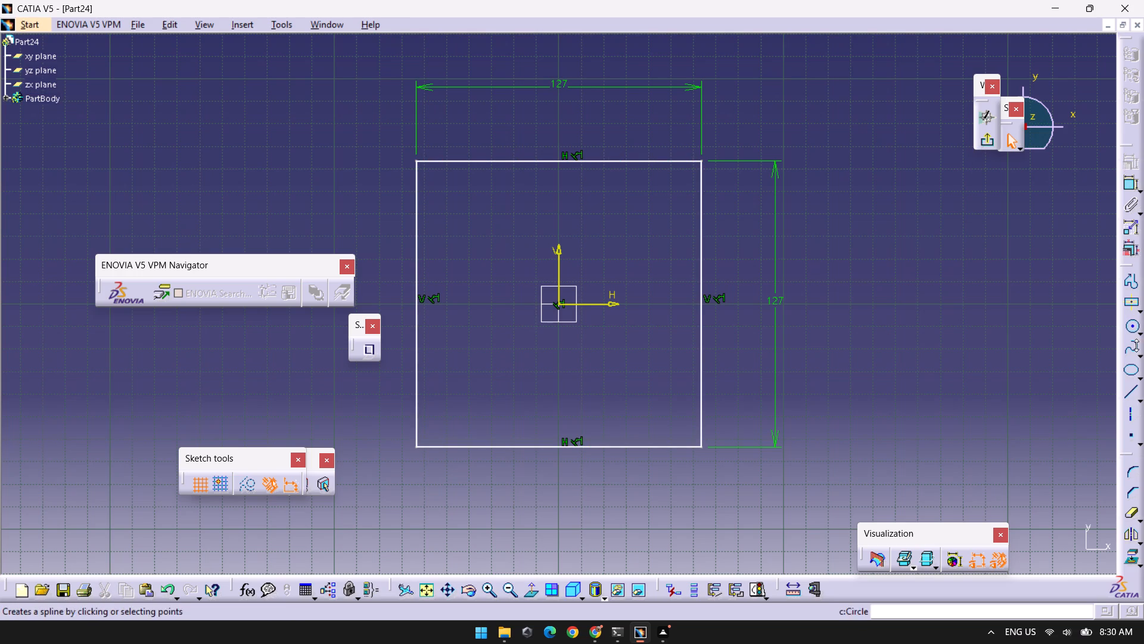
Sketch a circle about 13 mm in diameter inside the square, near its lower edge and to the right of the vertical axis.
{"action": "left_click", "coordinate": [1133, 322]}
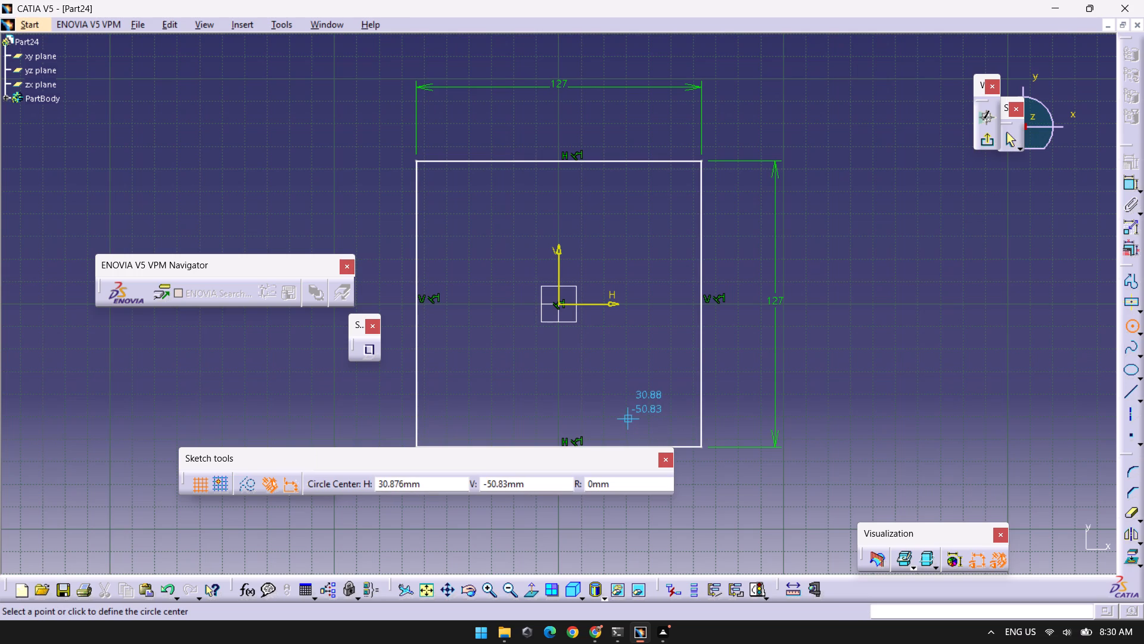
{"action": "left_click", "coordinate": [627, 408]}
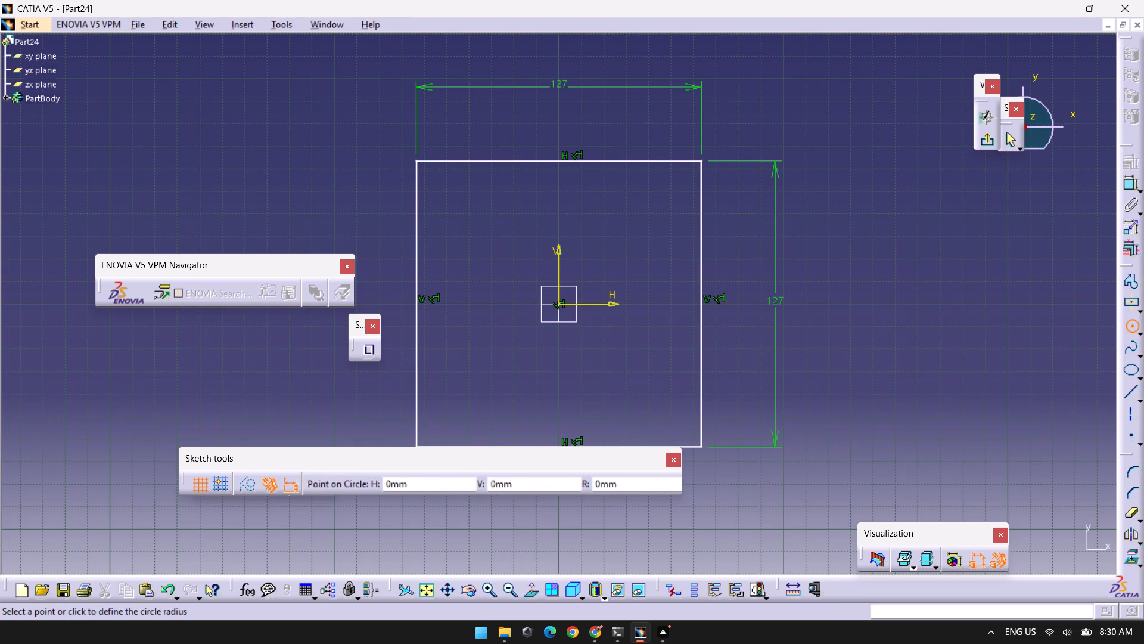
{"action": "left_click", "coordinate": [629, 394]}
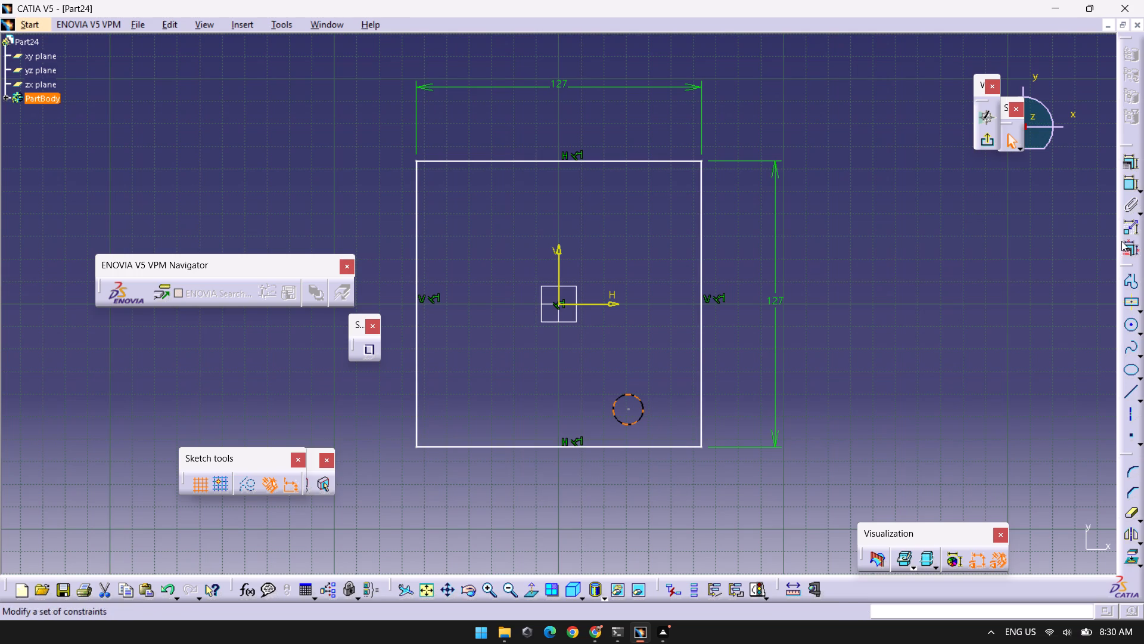
Constrain the horizontal distance between the circle's edge and the vertical axis to 25.4 mm.
{"action": "left_click", "coordinate": [1130, 182]}
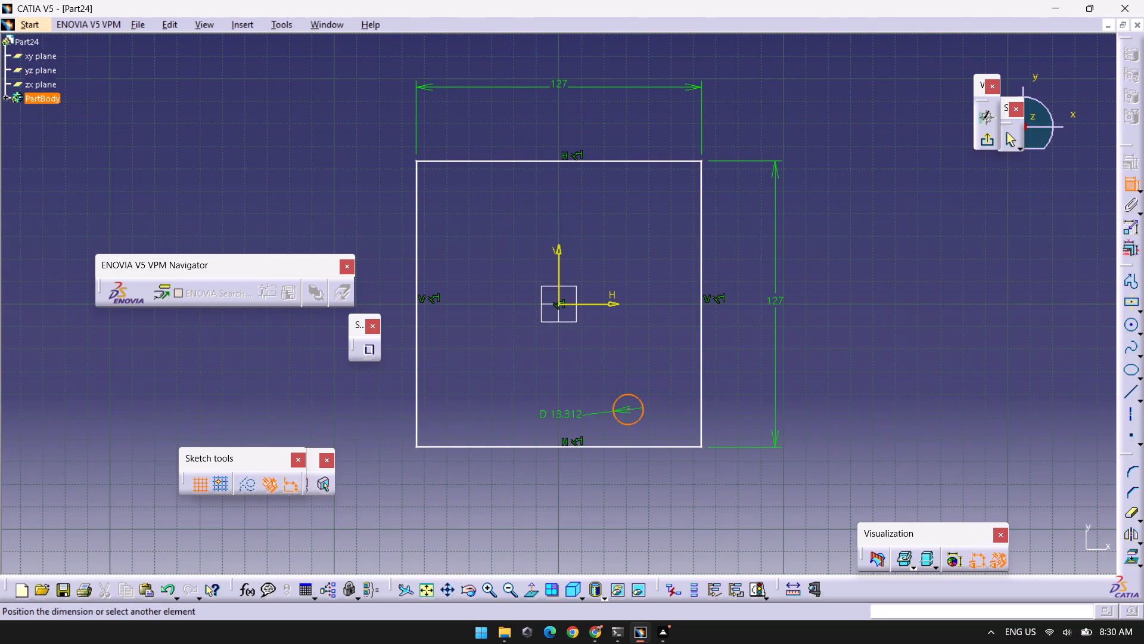
{"action": "left_click", "coordinate": [558, 276]}
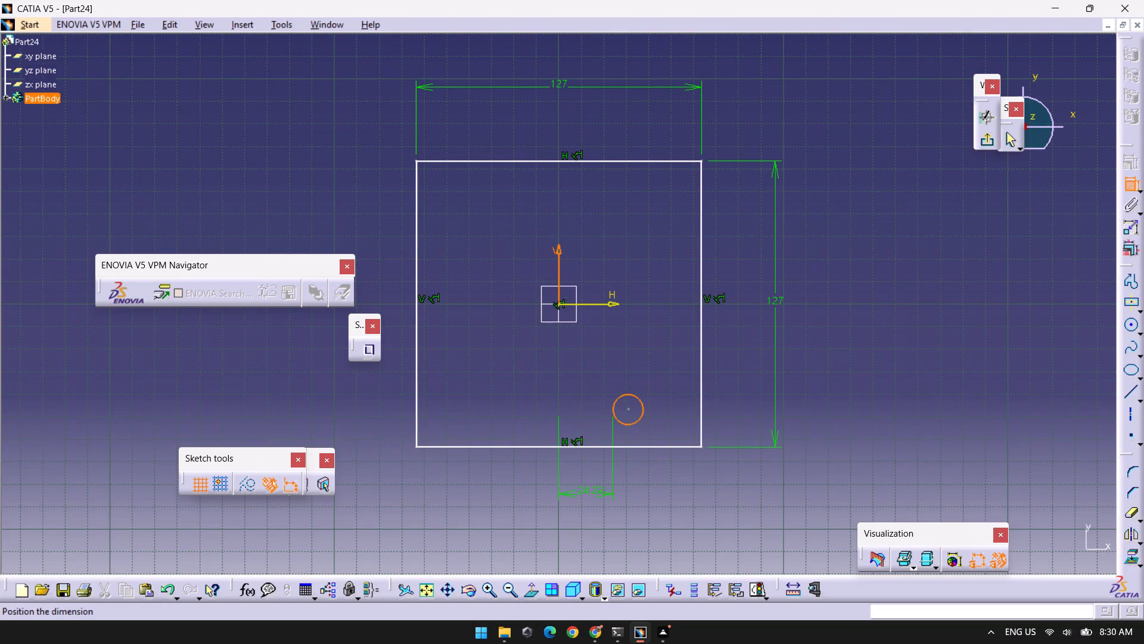
{"action": "left_click", "coordinate": [590, 493]}
{"action": "double_click", "coordinate": [586, 496]}
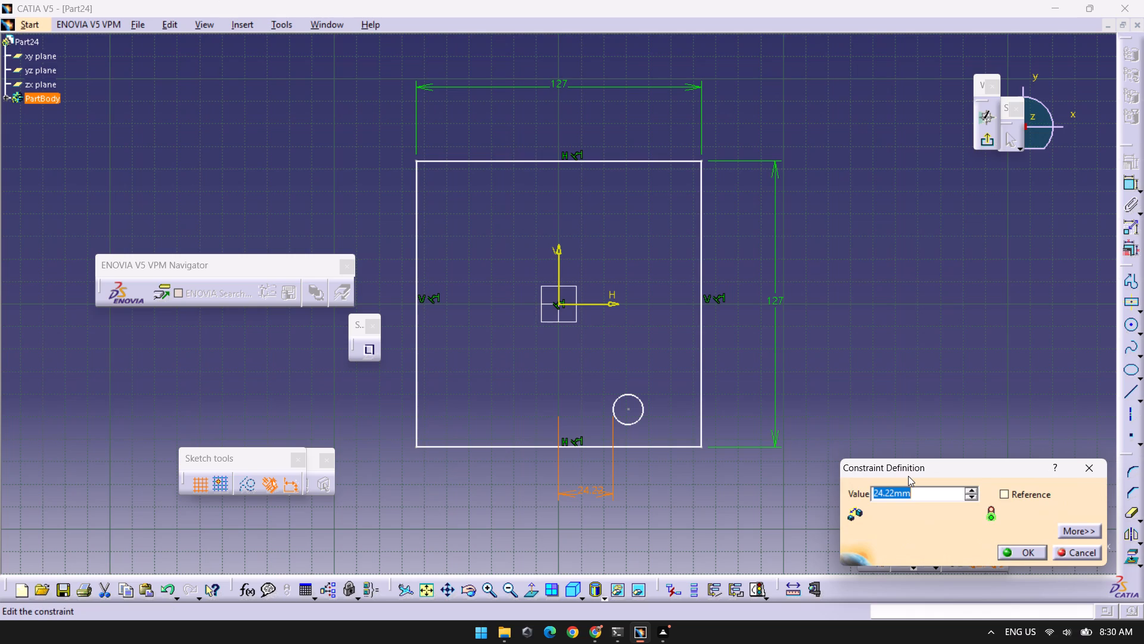
{"action": "type", "text": "25"}
{"action": "type", "text": ".4"}
{"action": "key", "text": "Return"}
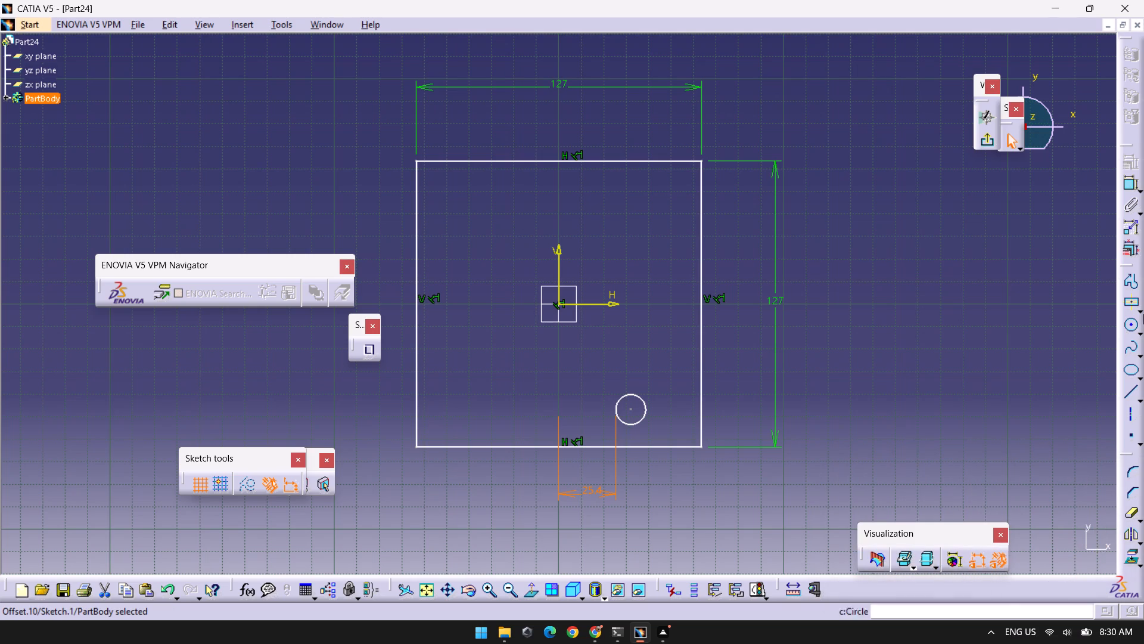
Constrain the distance from the circle's centre to the square's upper edge to 88.9 mm.
{"action": "left_click", "coordinate": [1121, 184]}
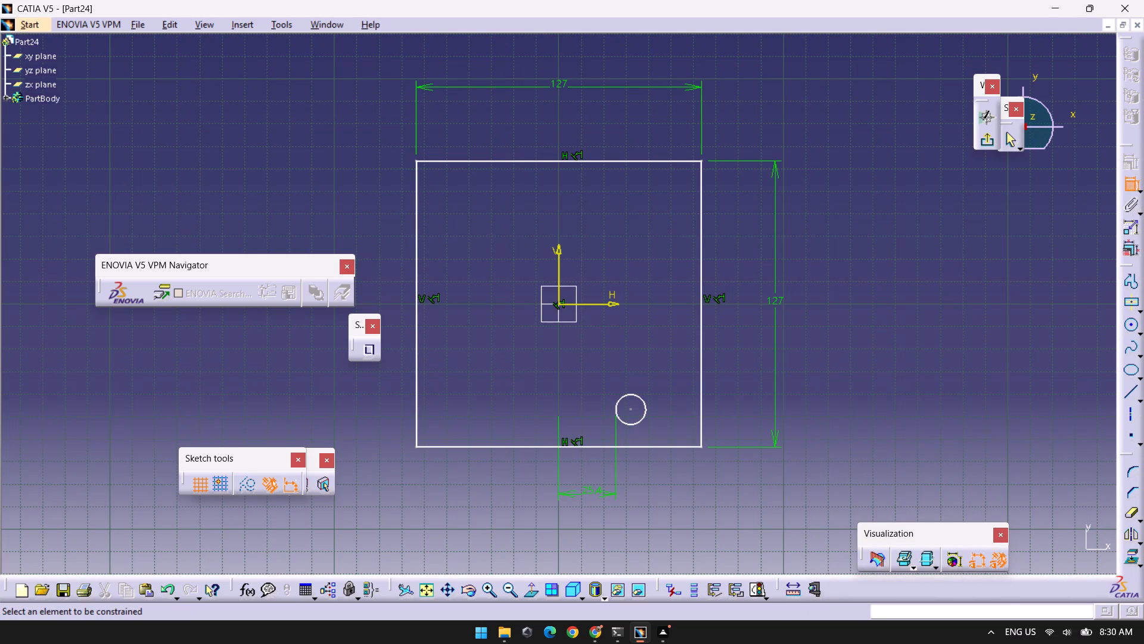
{"action": "left_click", "coordinate": [632, 409]}
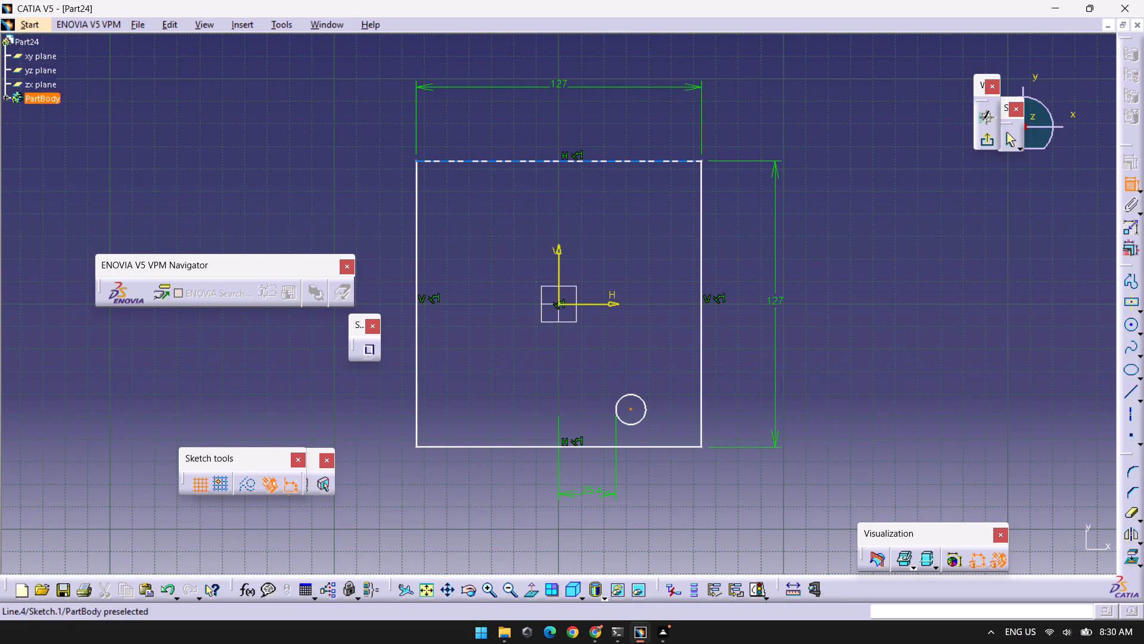
{"action": "left_click", "coordinate": [638, 162]}
{"action": "left_click", "coordinate": [896, 283]}
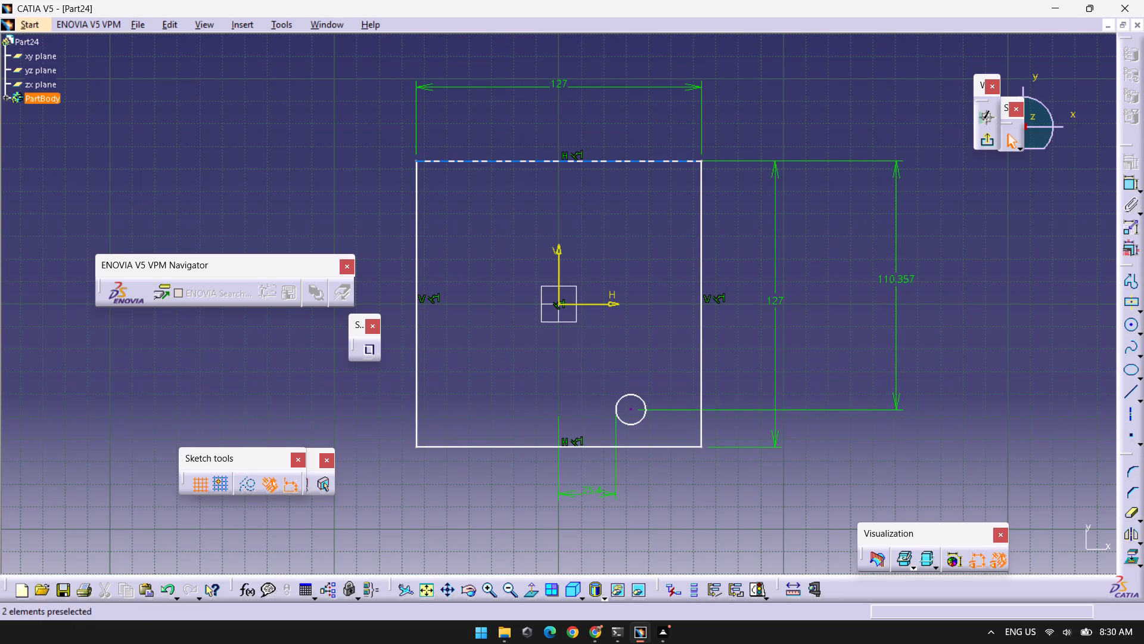
{"action": "double_click", "coordinate": [897, 270]}
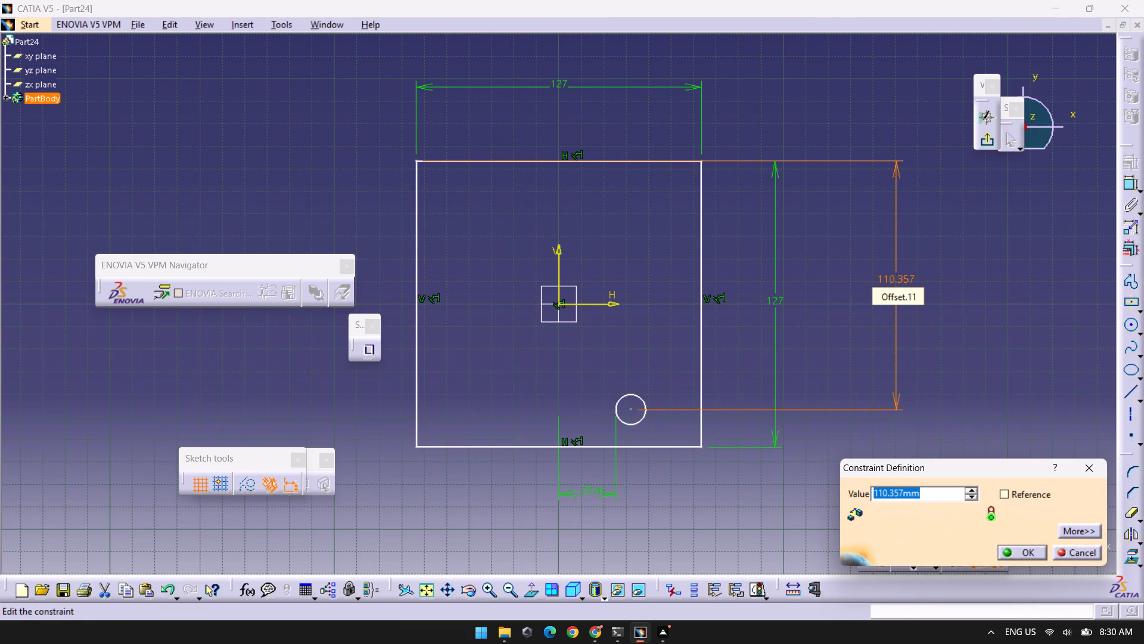
{"action": "type", "text": "88.9"}
{"action": "key", "text": "Return"}
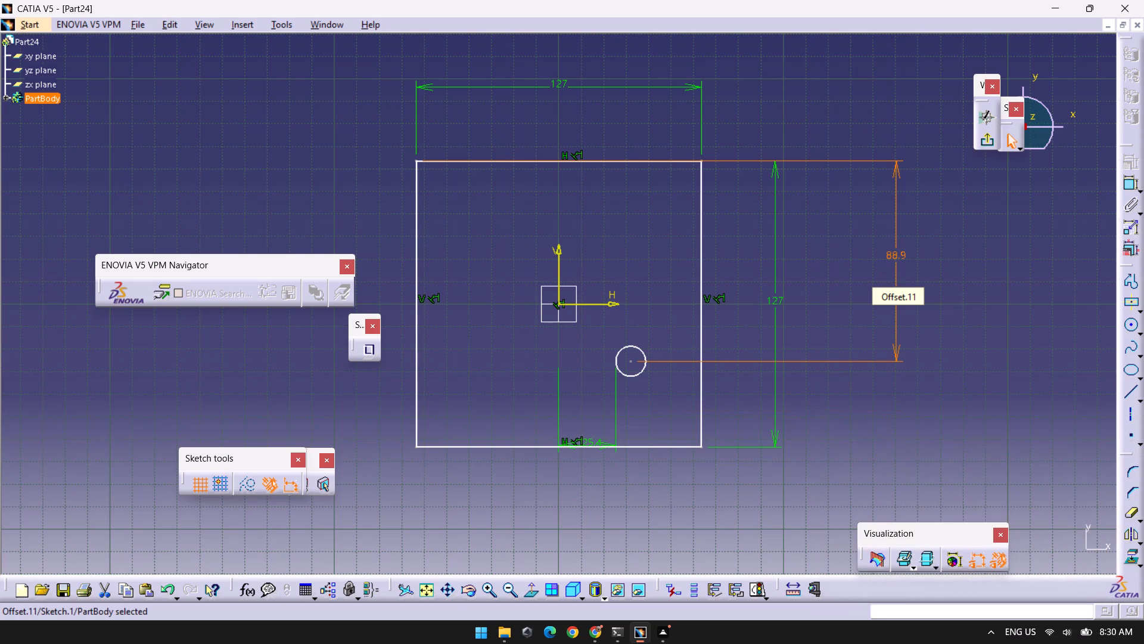
Mirror the circle about the vertical sketch axis.
{"action": "left_click", "coordinate": [1123, 530]}
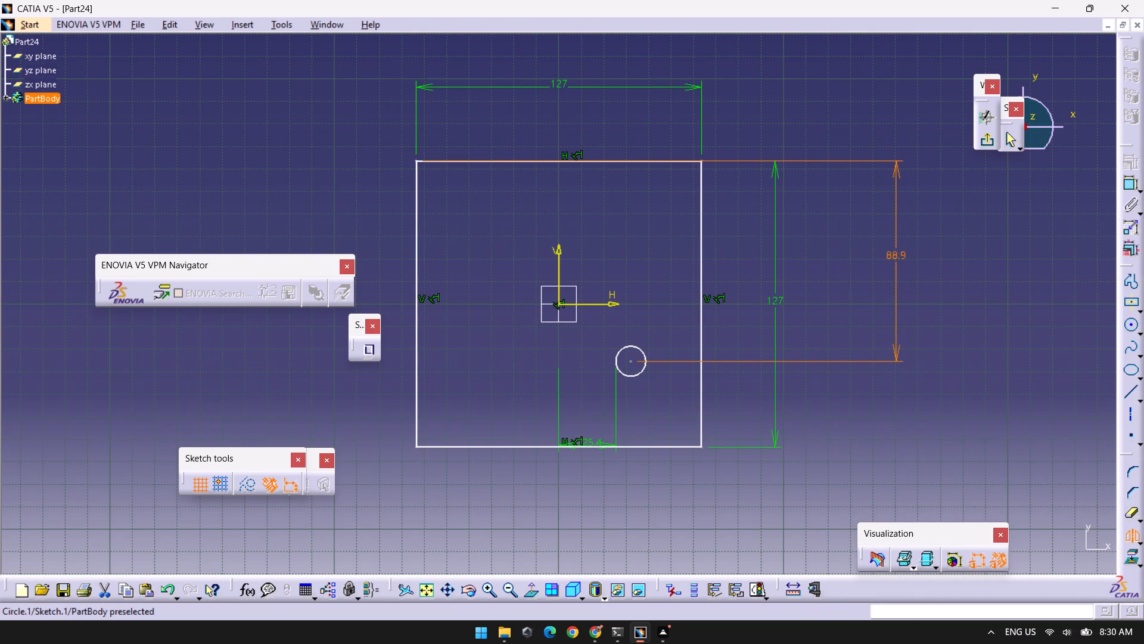
{"action": "left_click", "coordinate": [613, 365]}
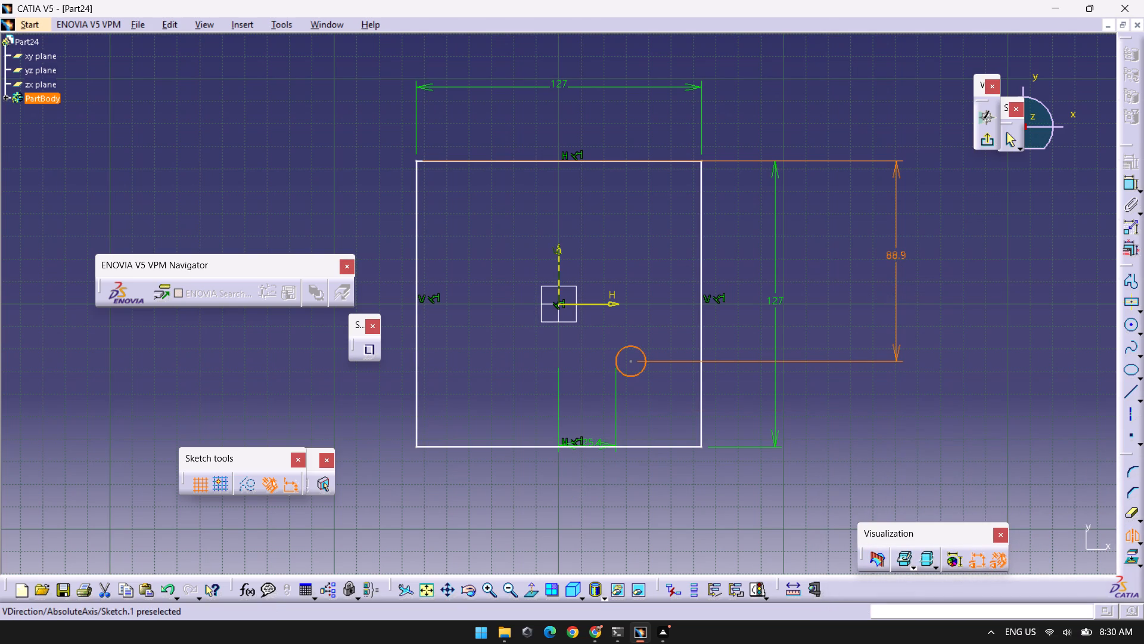
{"action": "left_click", "coordinate": [557, 265]}
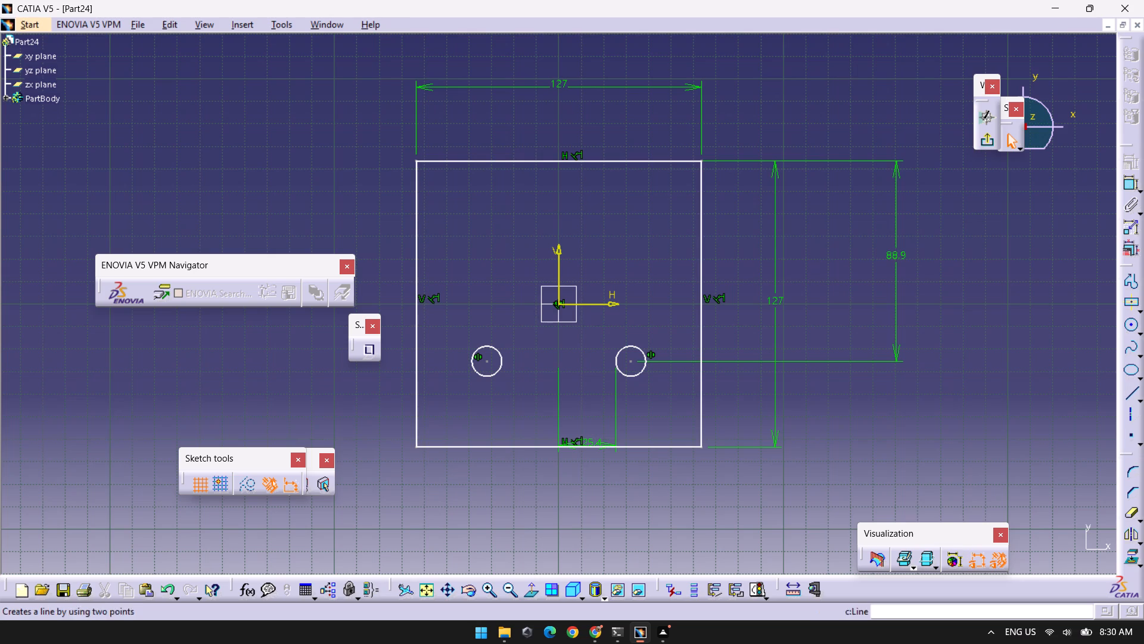
Exit the sketch and pad the square profile with its two holes to a length of 12.7 mm.
{"action": "left_click", "coordinate": [984, 135]}
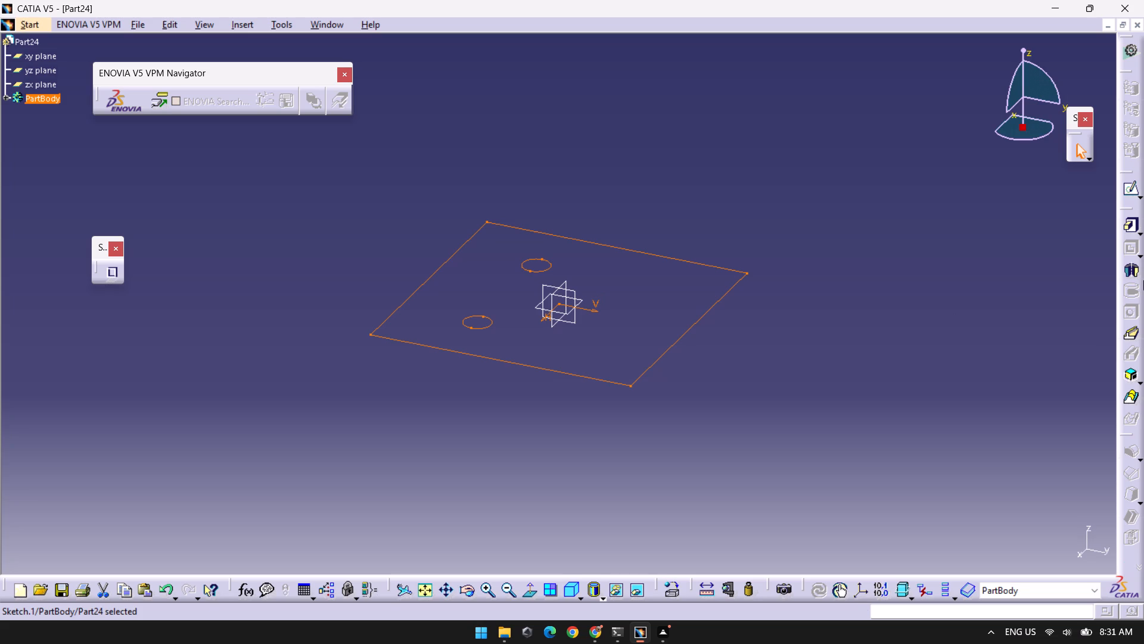
{"action": "left_click", "coordinate": [1129, 227]}
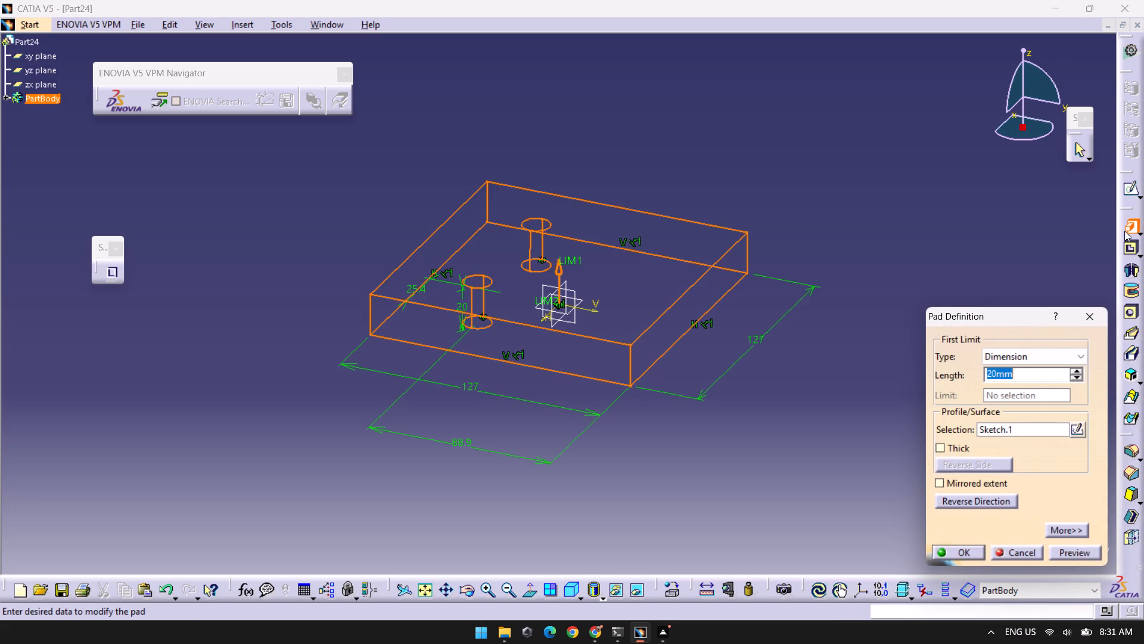
{"action": "type", "text": "12."}
{"action": "key", "text": "7"}
{"action": "key", "text": "Return"}
{"action": "left_click", "coordinate": [932, 295]}
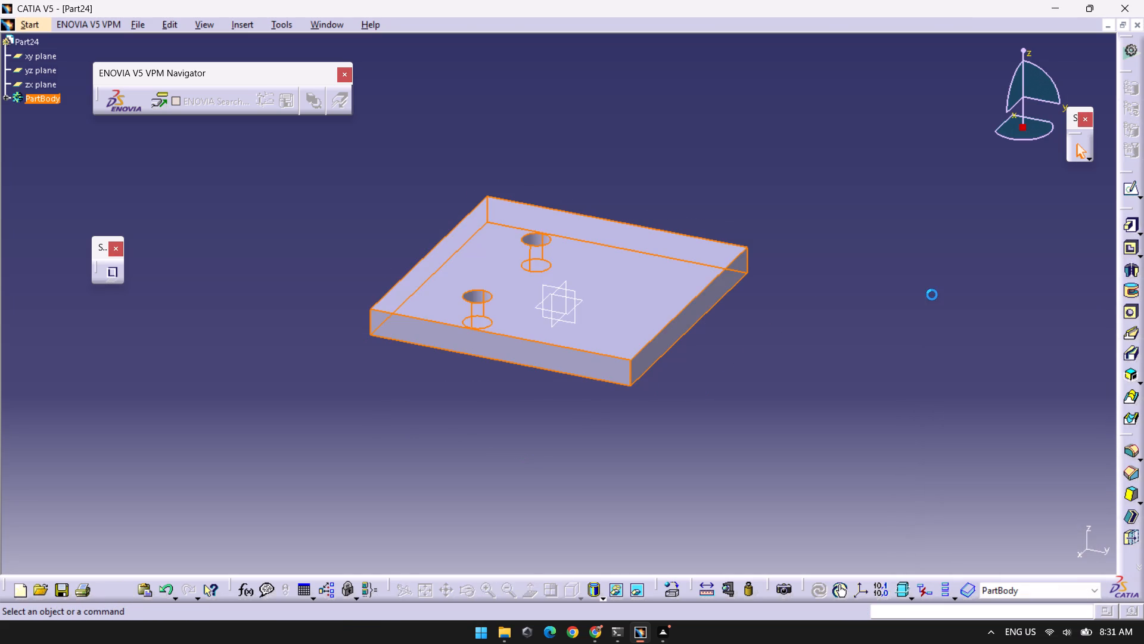
Start a sketch on the plate's top face and project the edge farthest from the holes into it.
{"action": "left_click", "coordinate": [658, 290]}
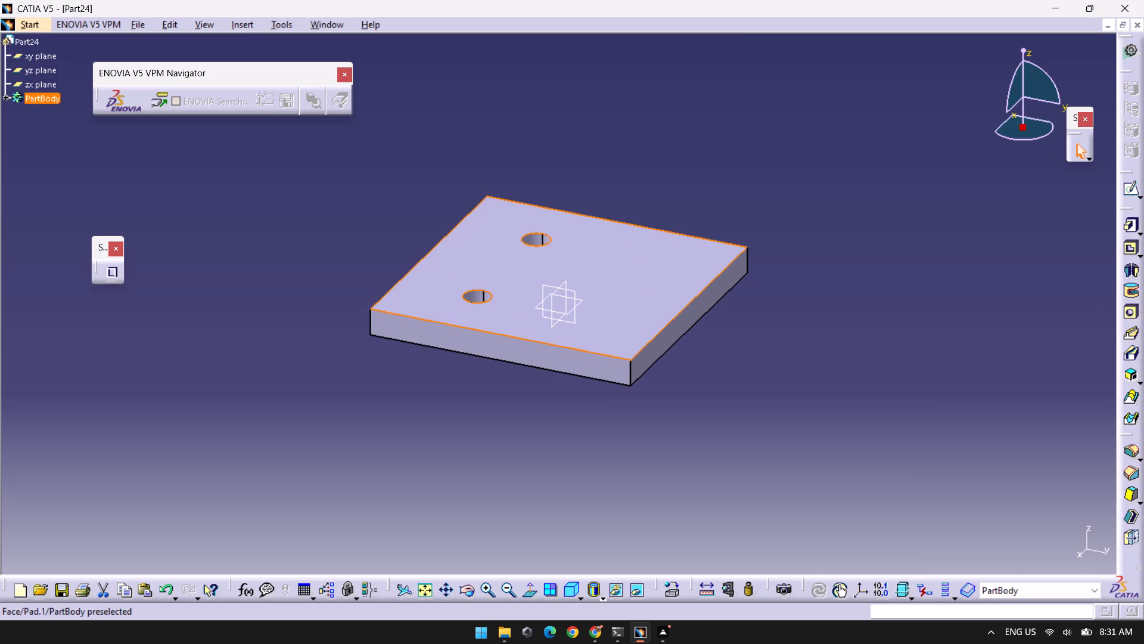
{"action": "left_click", "coordinate": [1129, 182]}
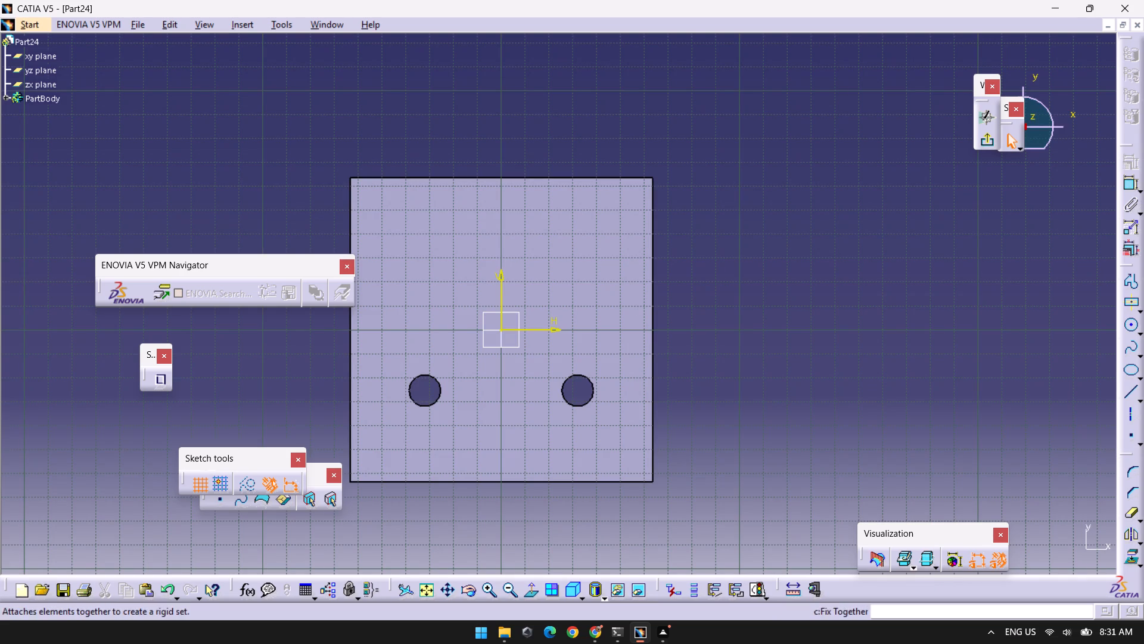
{"action": "left_click", "coordinate": [1136, 570]}
{"action": "left_click", "coordinate": [1134, 559]}
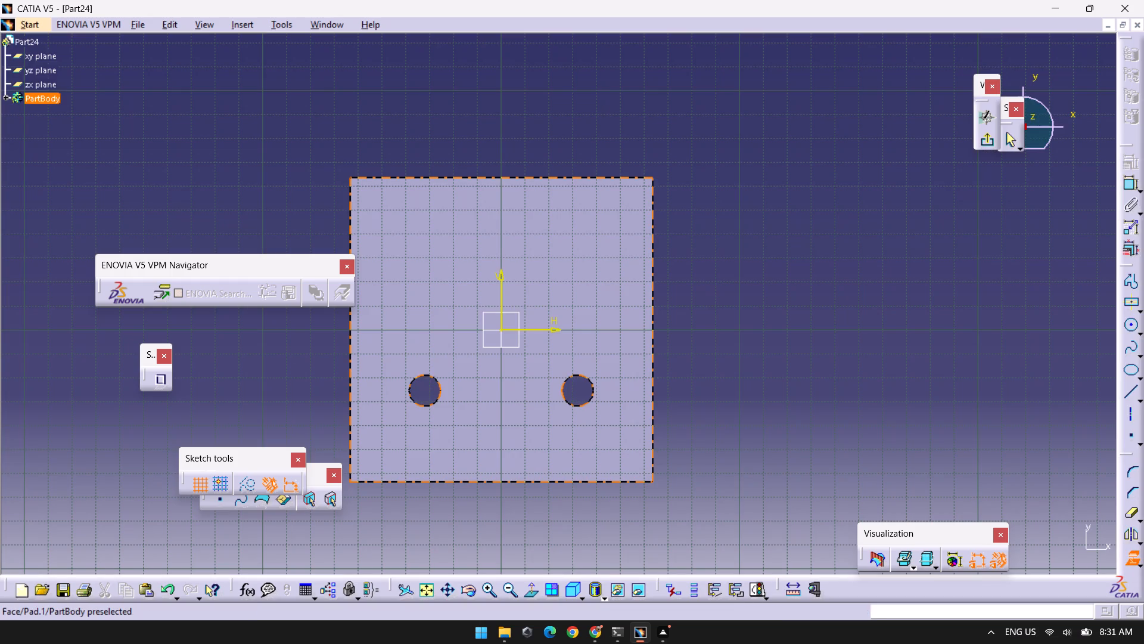
{"action": "left_click", "coordinate": [543, 177]}
{"action": "left_click", "coordinate": [838, 247]}
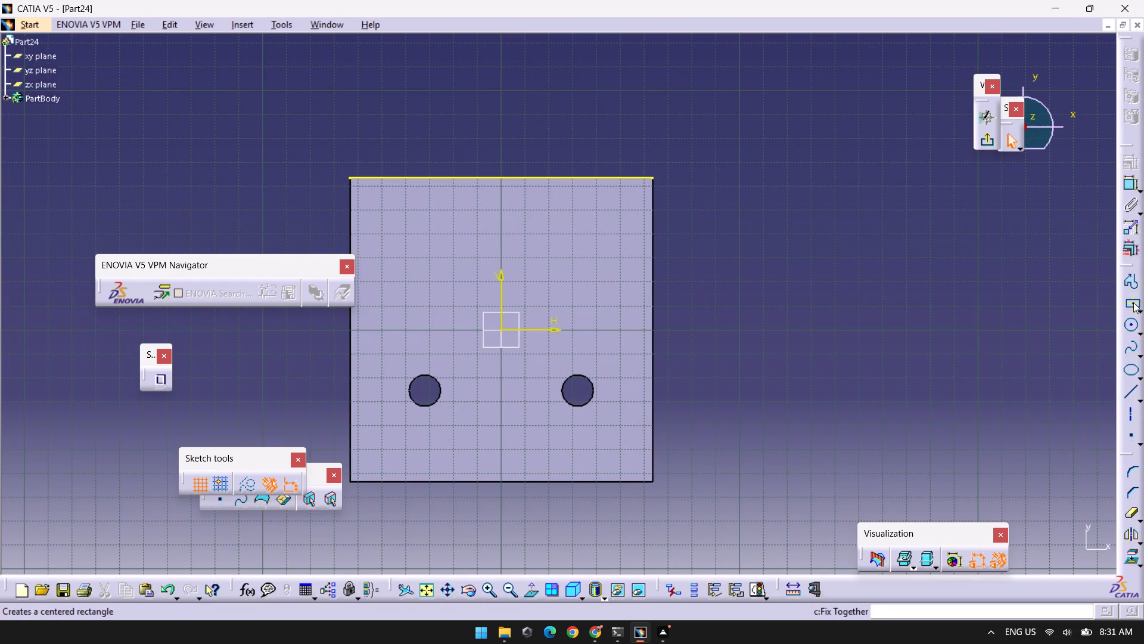
Draw a three-line profile from the projected edge's ends, forming a 12.7 mm deep strip across the plate's full 127 mm width.
{"action": "left_click", "coordinate": [1130, 270]}
{"action": "left_click", "coordinate": [1131, 280]}
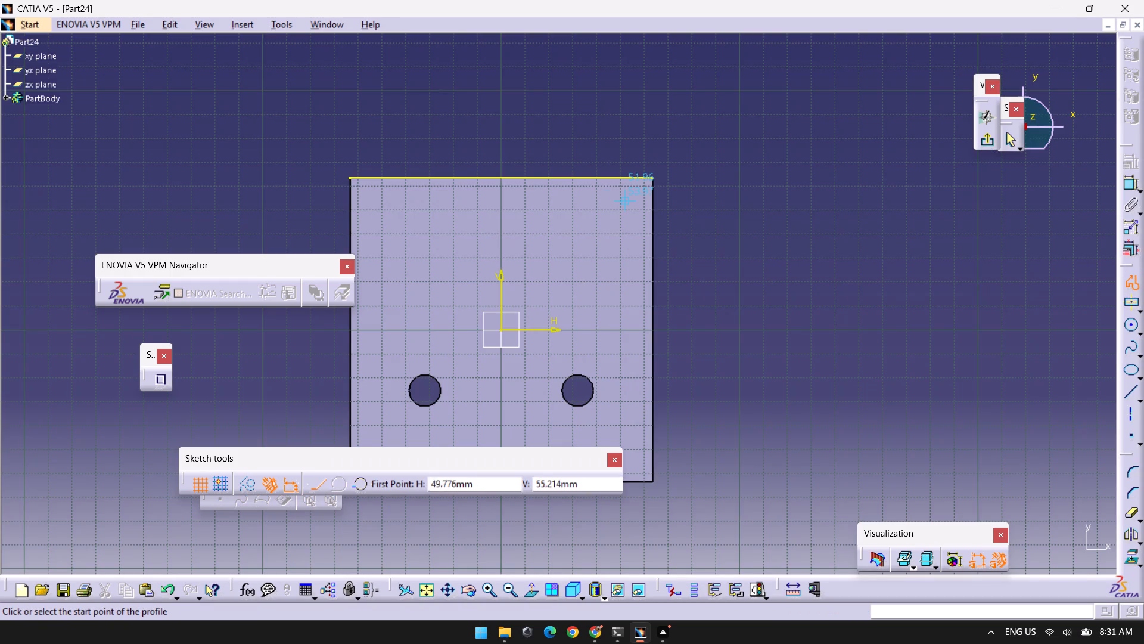
{"action": "left_click", "coordinate": [657, 176]}
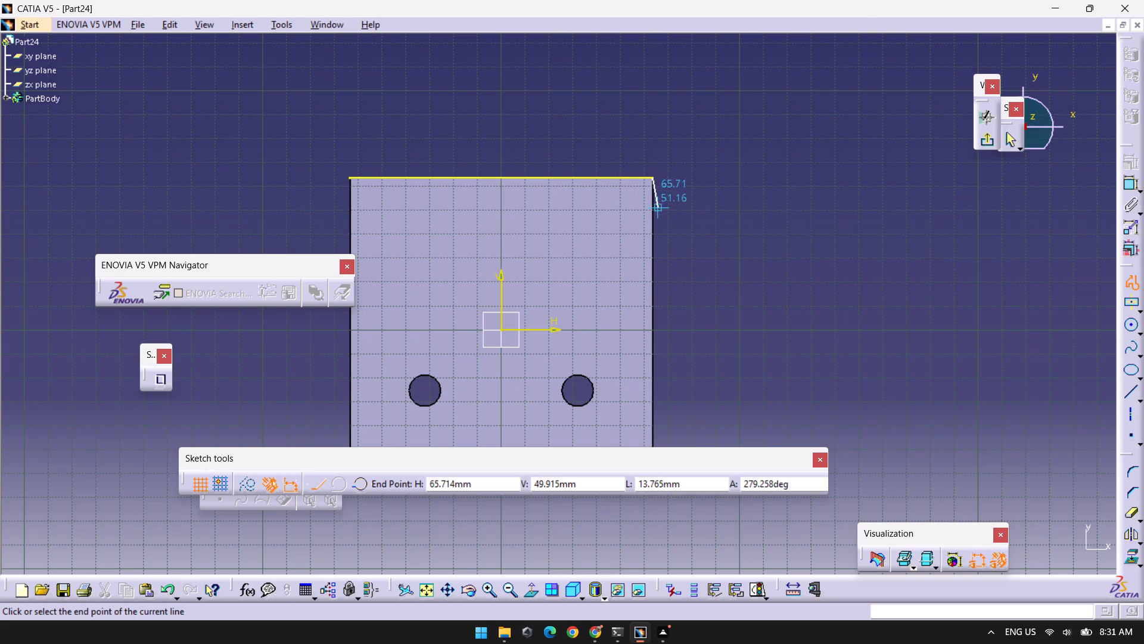
{"action": "key", "text": "Tab"}
{"action": "key", "text": "Tab"}
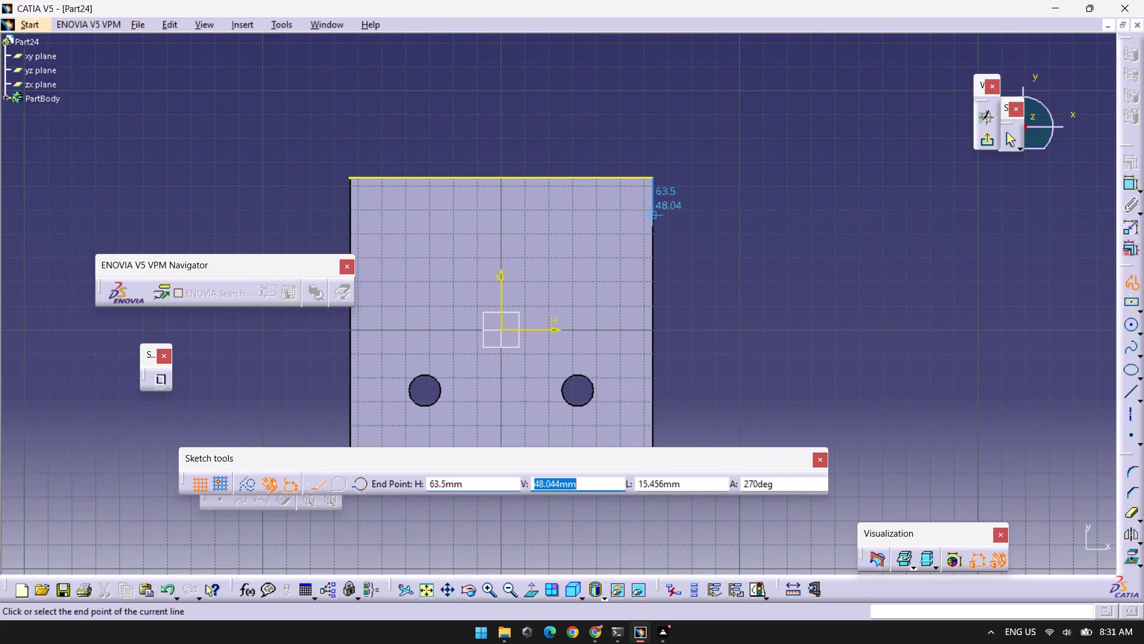
{"action": "key", "text": "Tab"}
{"action": "type", "text": "12.7"}
{"action": "key", "text": "Return"}
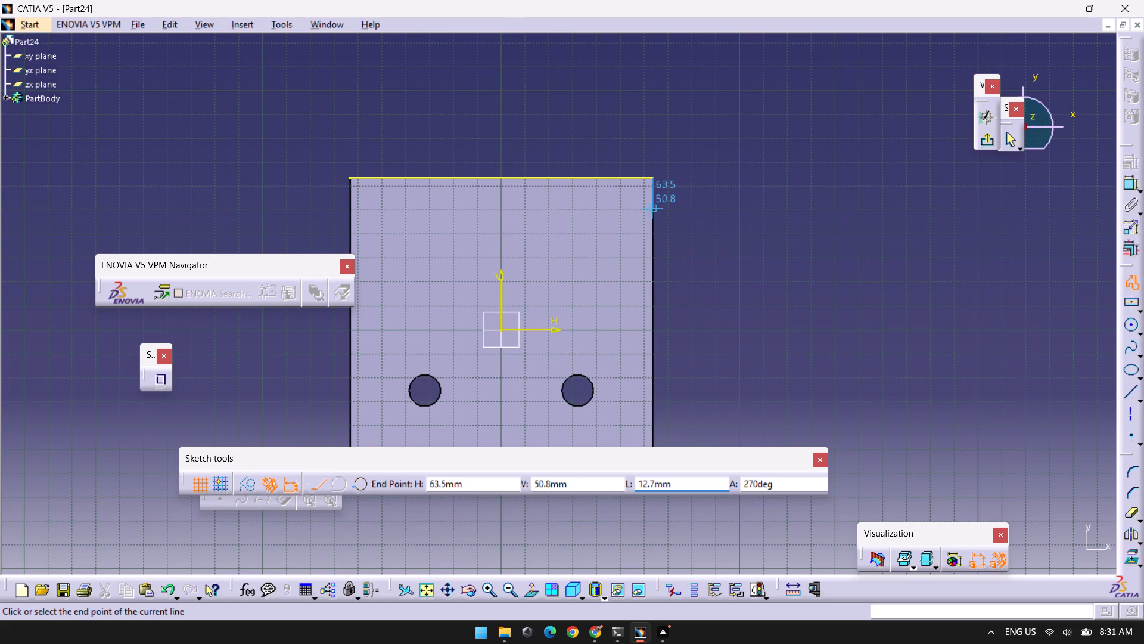
{"action": "left_click", "coordinate": [655, 219]}
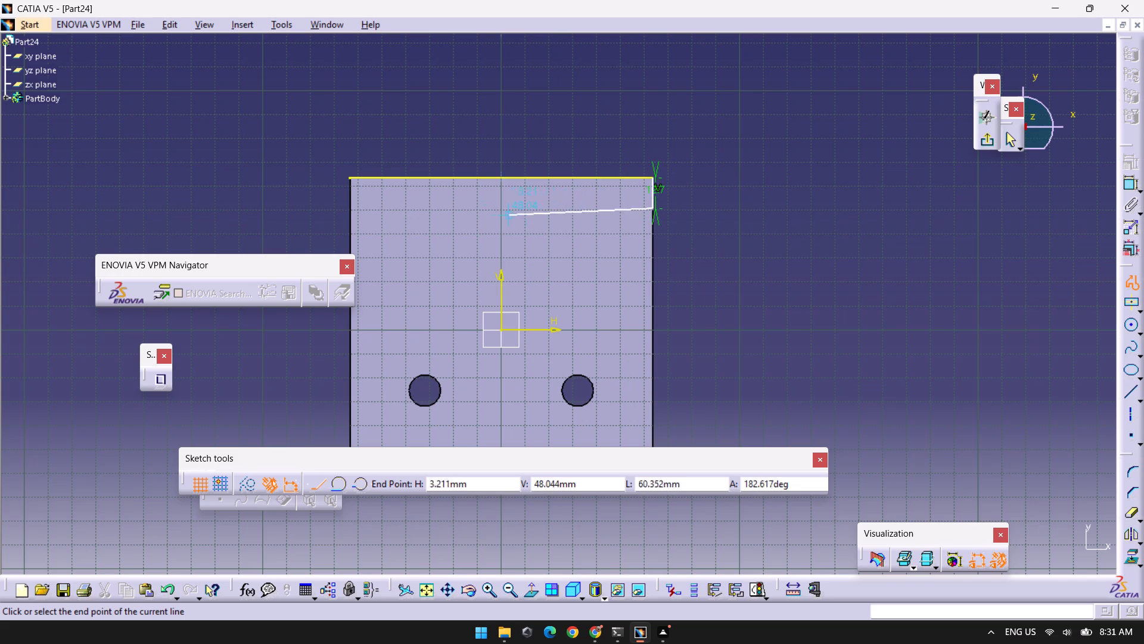
{"action": "left_click", "coordinate": [349, 211]}
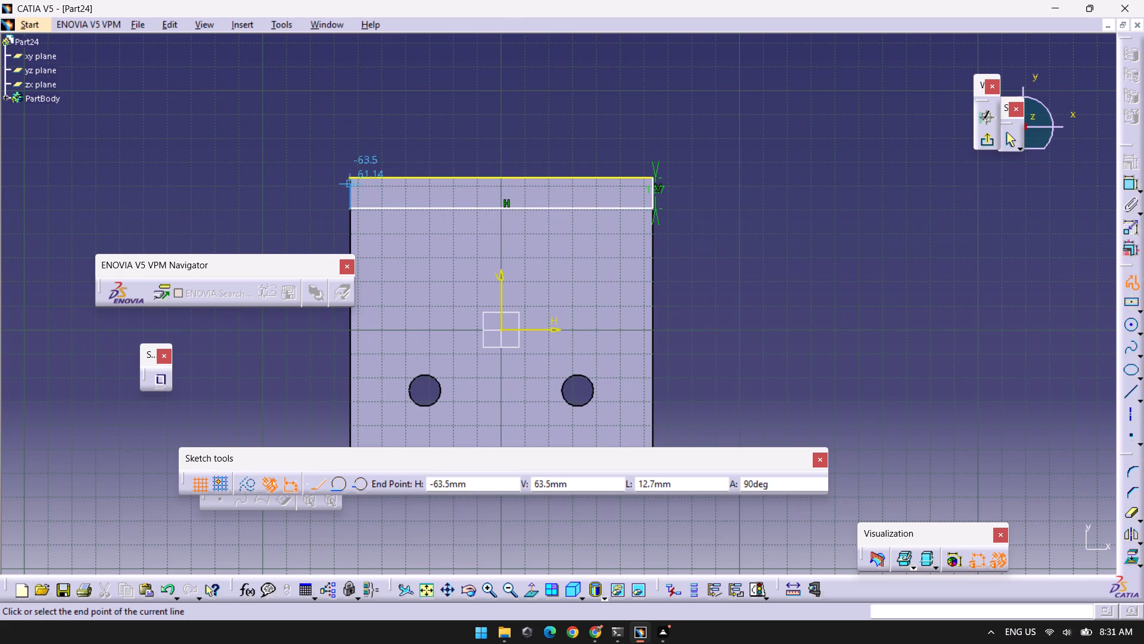
{"action": "left_click", "coordinate": [349, 179]}
{"action": "key", "text": "Escape"}
{"action": "key", "text": "Escape"}
{"action": "key", "text": "Escape"}
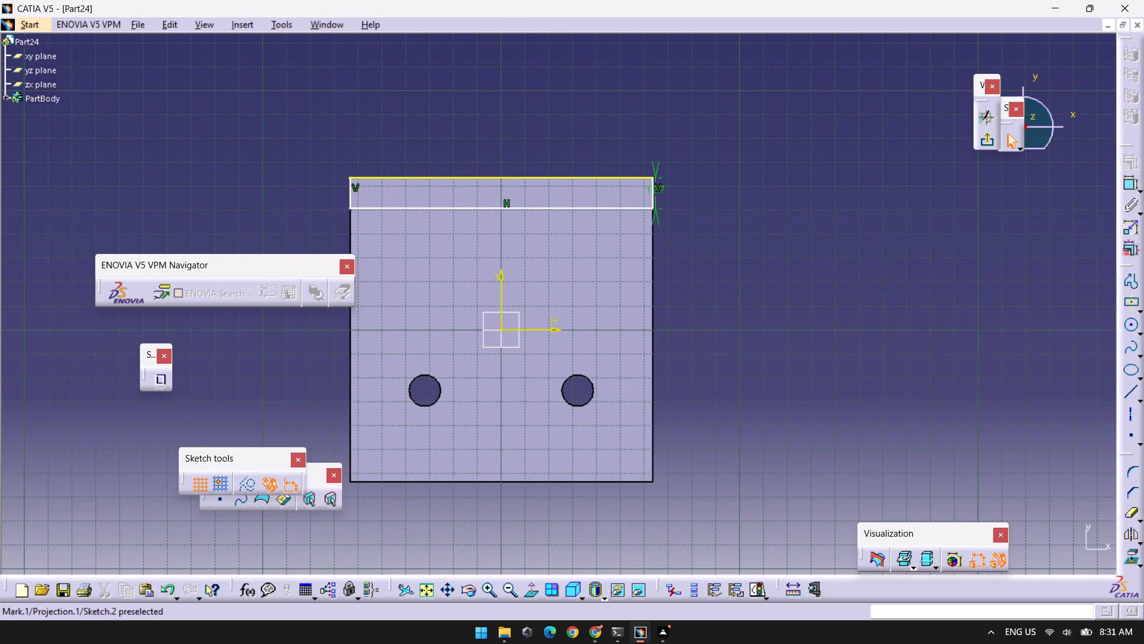
Delete the projected edge and replace it with a 127 mm horizontal line closing the strip profile.
{"action": "left_click", "coordinate": [446, 177]}
{"action": "key", "text": "Delete"}
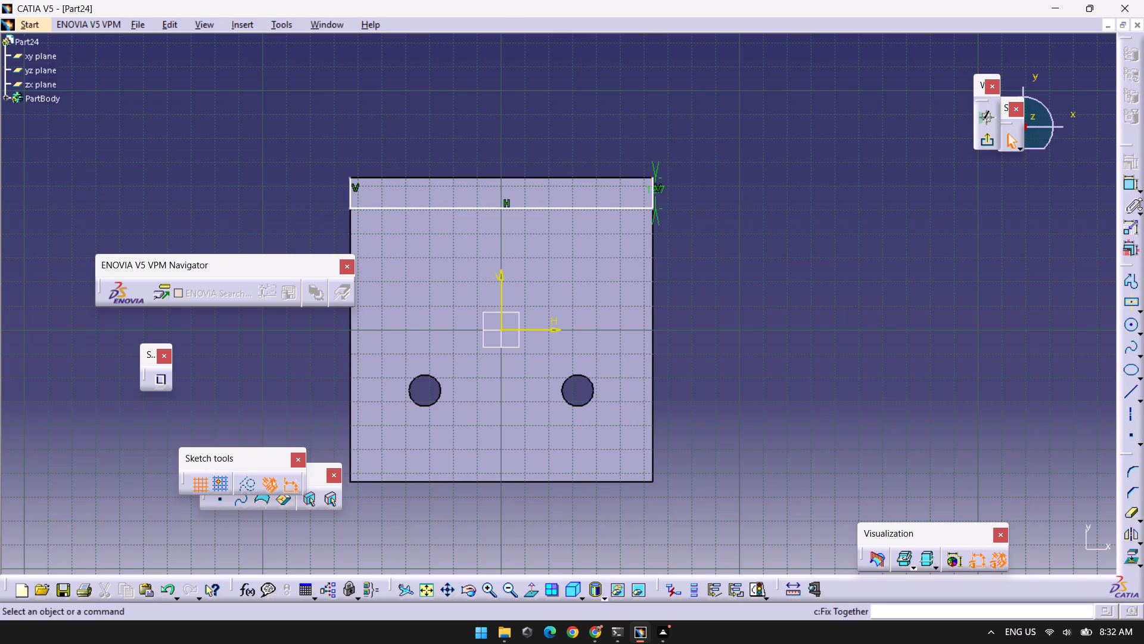
{"action": "left_click", "coordinate": [1129, 393]}
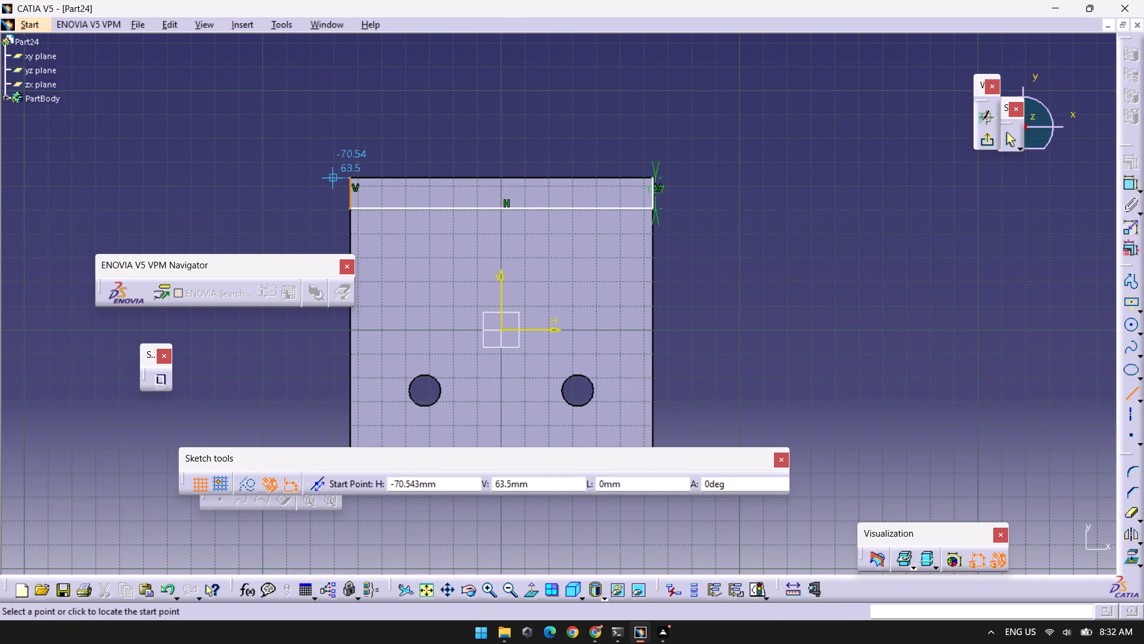
{"action": "left_click", "coordinate": [351, 178]}
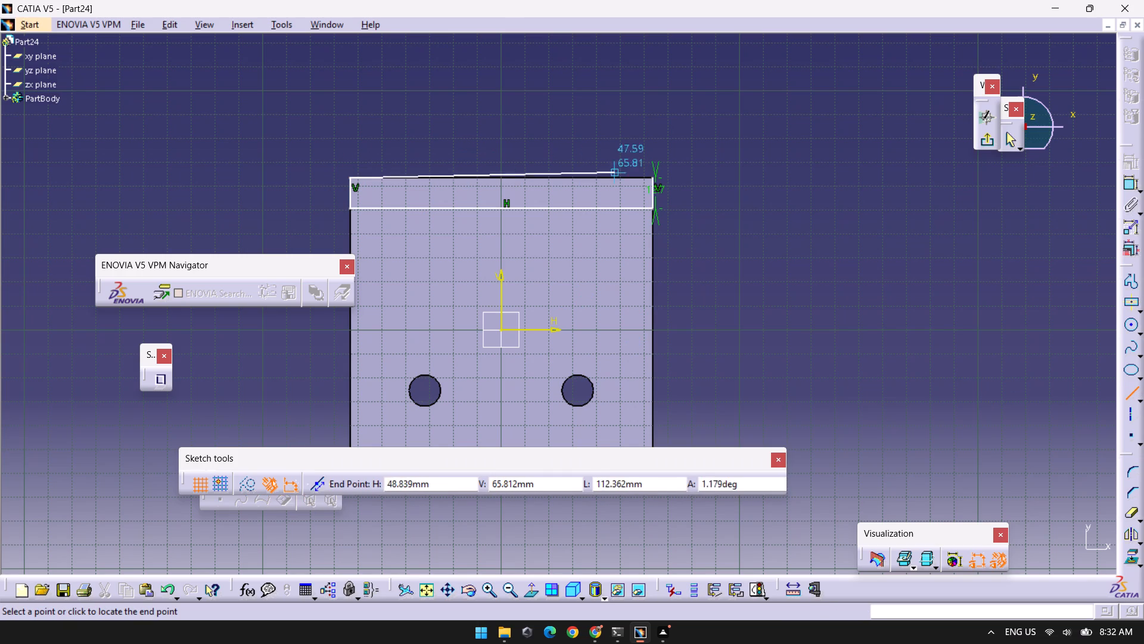
{"action": "left_click", "coordinate": [652, 179]}
{"action": "left_click", "coordinate": [740, 179]}
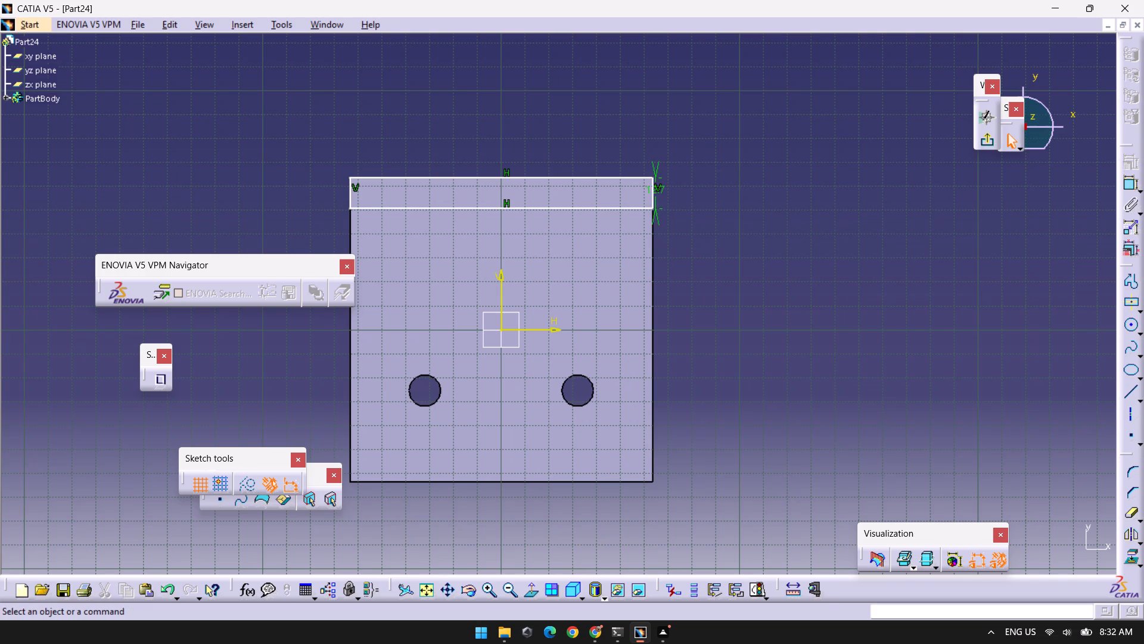
Exit the sketch and start a Pad from the closed strip profile.
{"action": "left_click", "coordinate": [986, 144]}
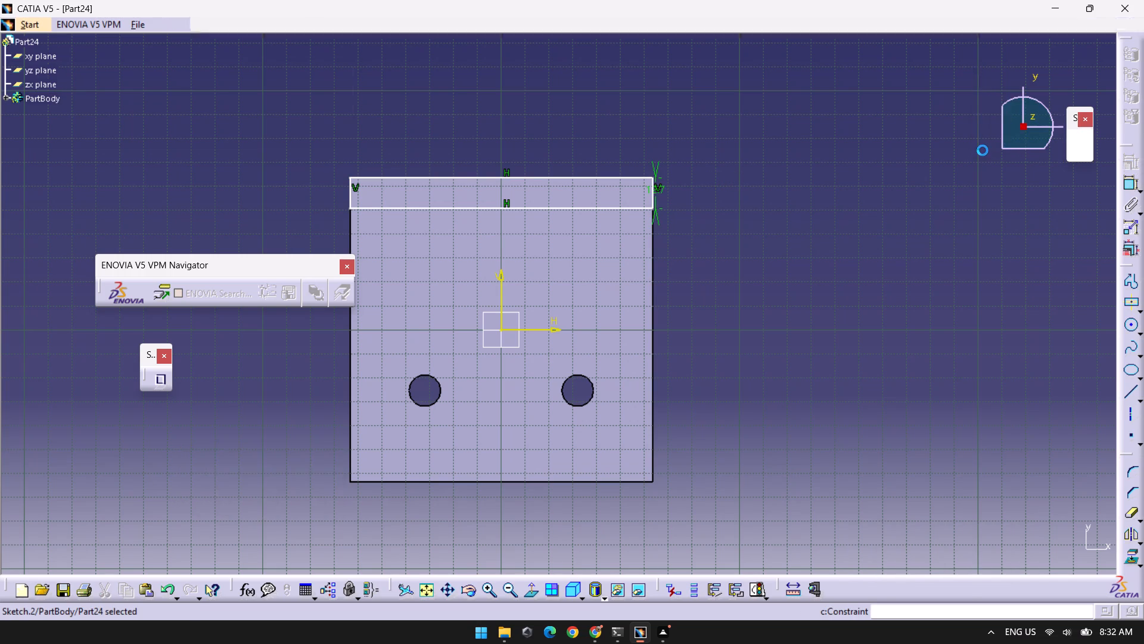
{"action": "left_click", "coordinate": [1134, 231]}
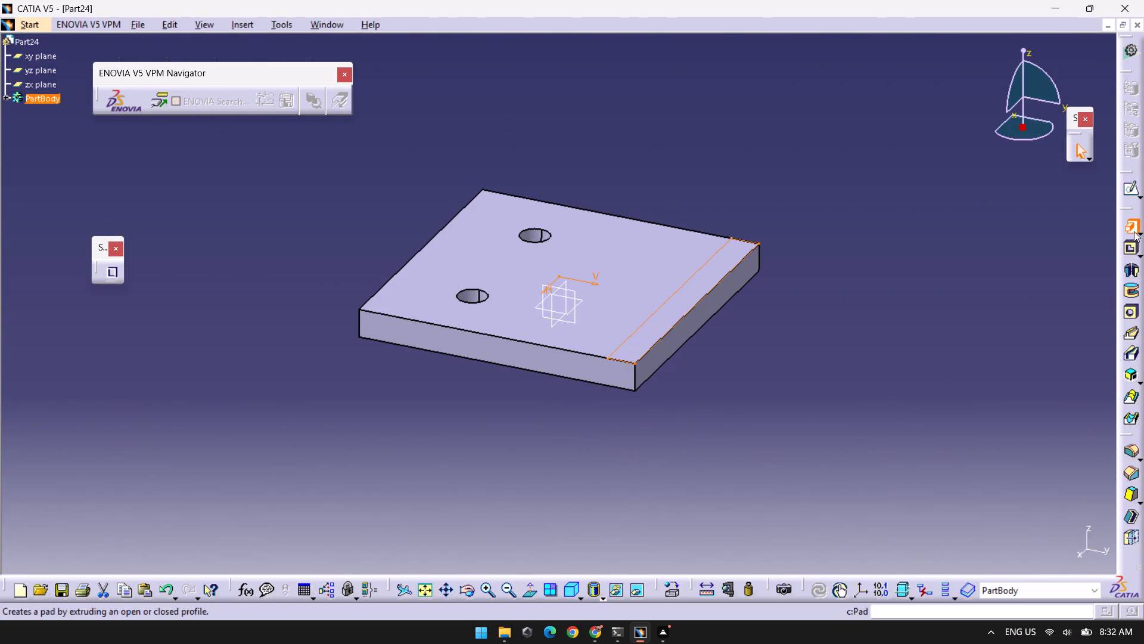
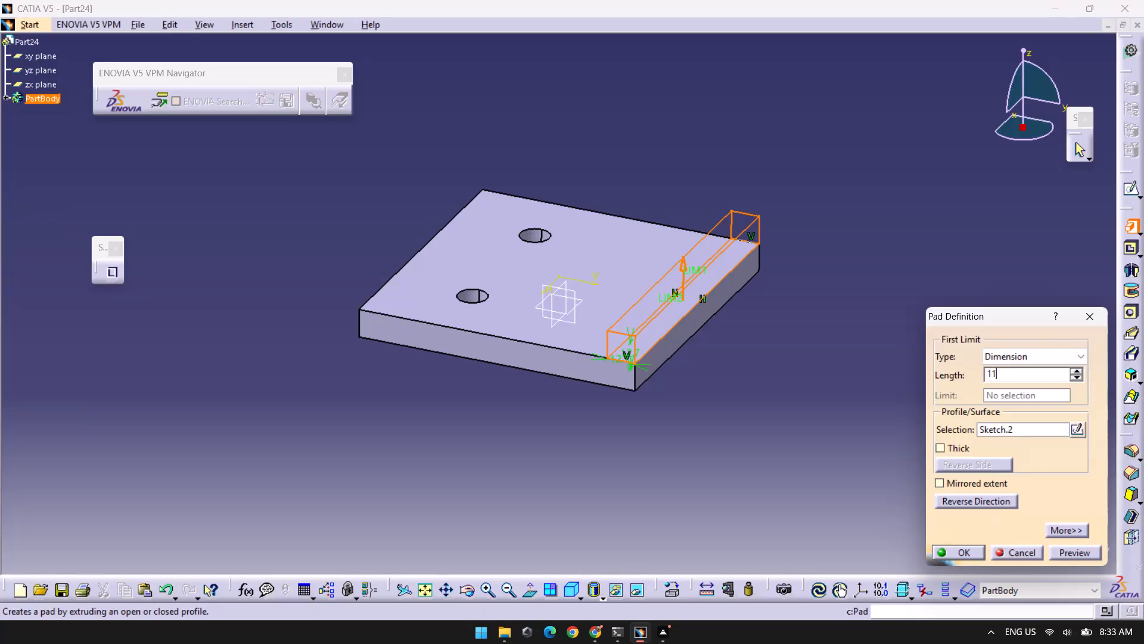
Set the strip pad's length to 114.3 mm and create it as an upright wall along the plate's edge.
{"action": "type", "text": ".3"}
{"action": "key", "text": "Return"}
{"action": "left_click", "coordinate": [852, 435]}
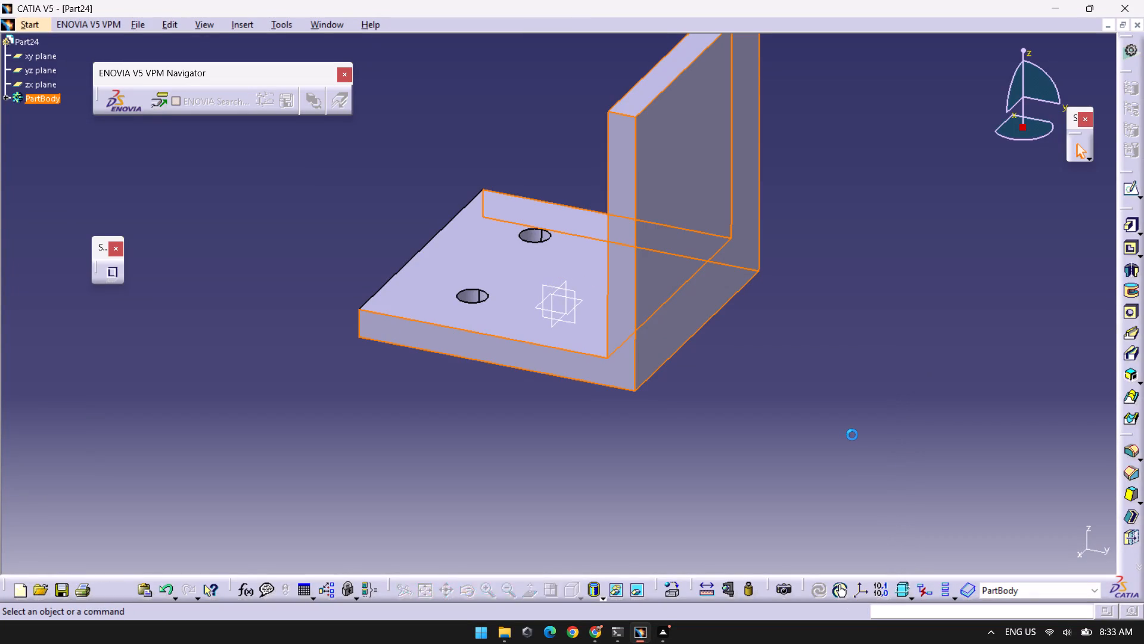
Reopen the sketch of the base plate with the two holes (Sketch.1) for editing.
{"action": "middle_click_drag", "start_coordinate": [542, 470], "coordinate": [705, 465]}
{"action": "middle_click_drag", "start_coordinate": [602, 454], "coordinate": [551, 524]}
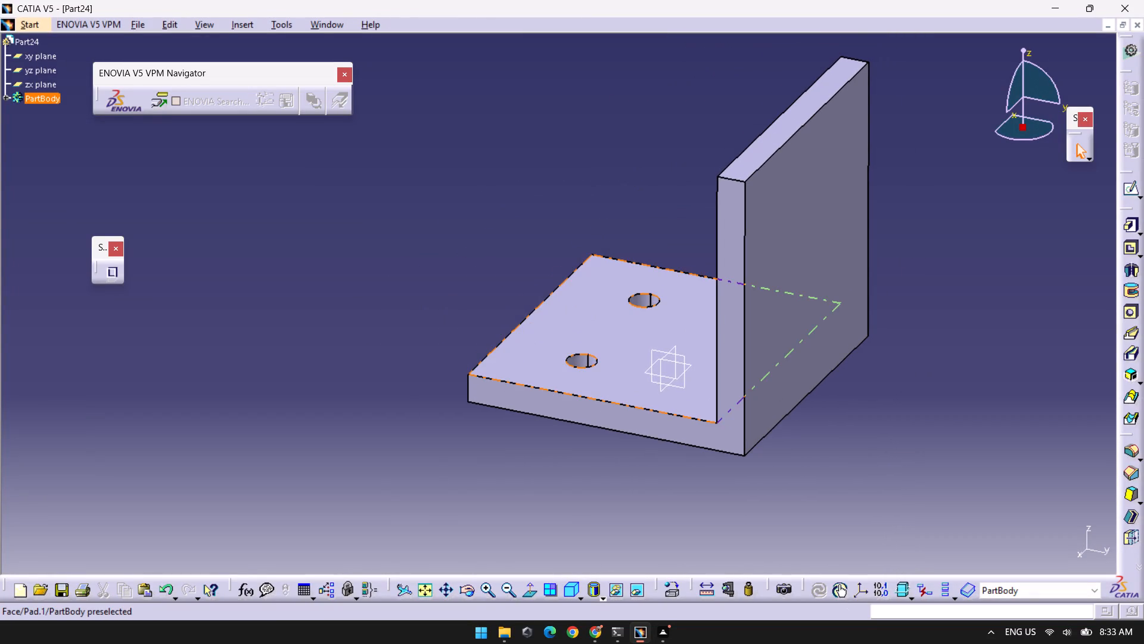
{"action": "left_click", "coordinate": [589, 360]}
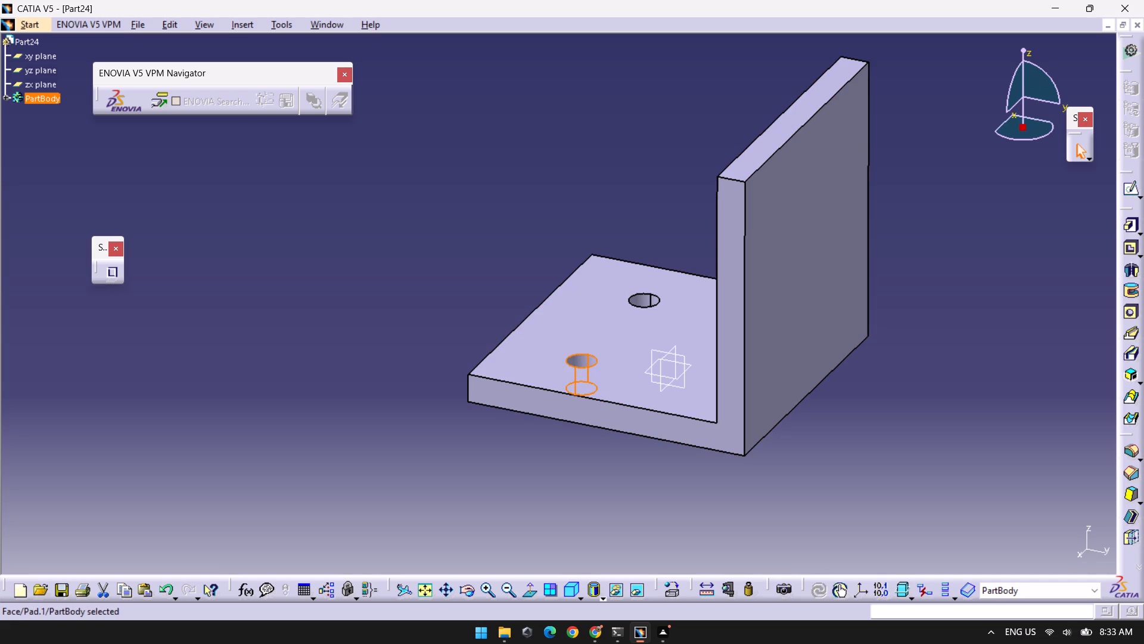
{"action": "left_click", "coordinate": [5, 97]}
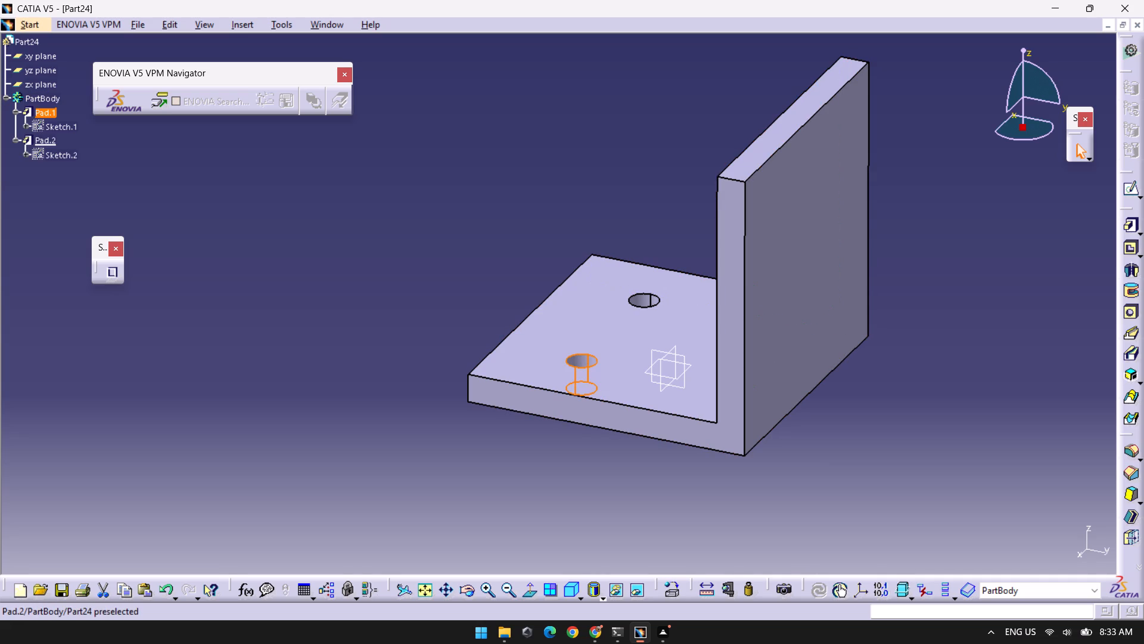
{"action": "left_click", "coordinate": [48, 124]}
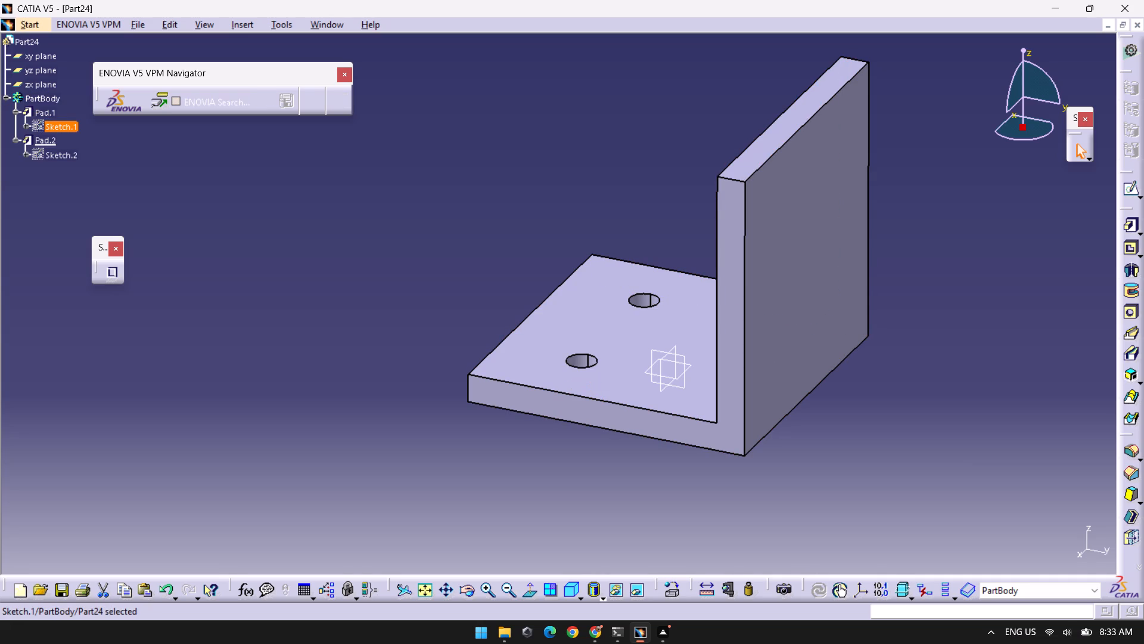
{"action": "double_click", "coordinate": [66, 126]}
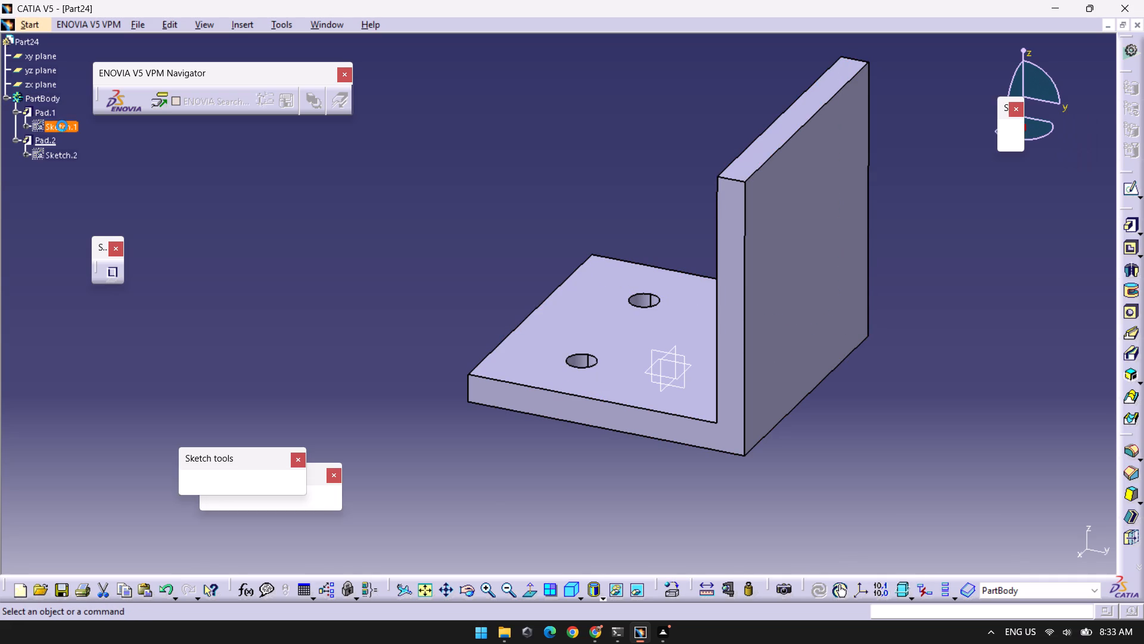
Add a diameter dimension to the hole circle left of the vertical axis in the plate sketch.
{"action": "left_click", "coordinate": [580, 216]}
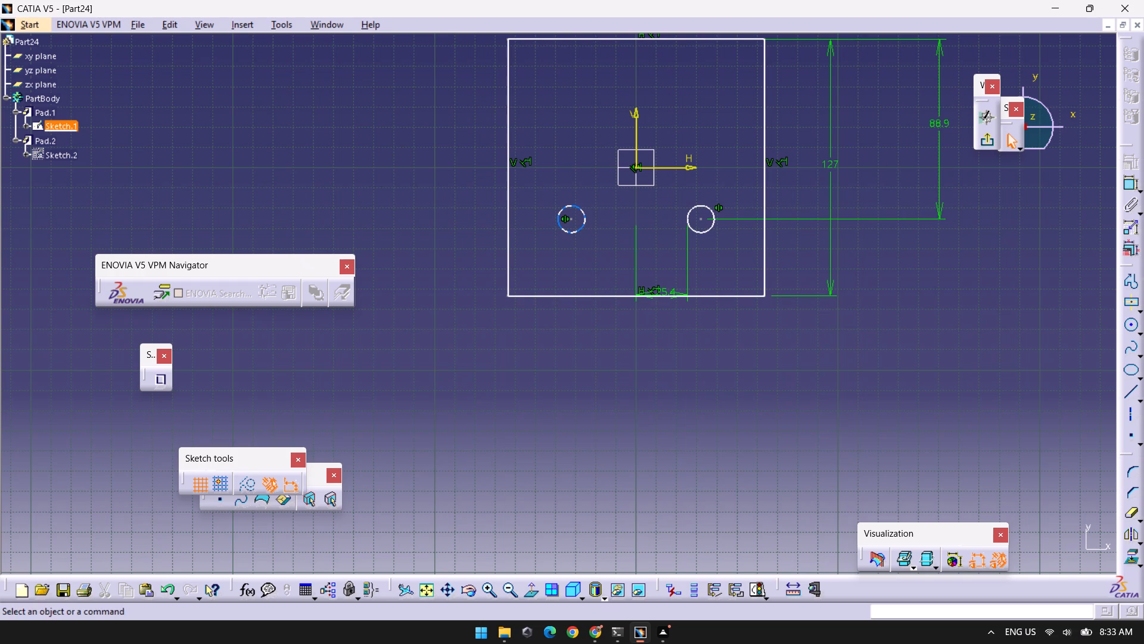
{"action": "left_click", "coordinate": [1133, 185]}
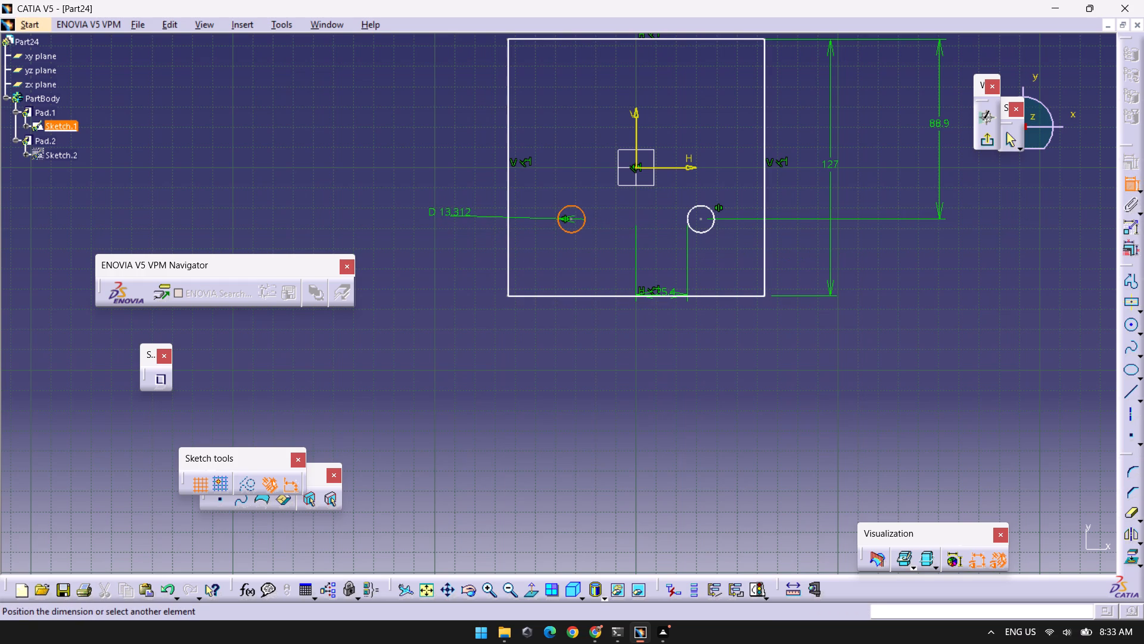
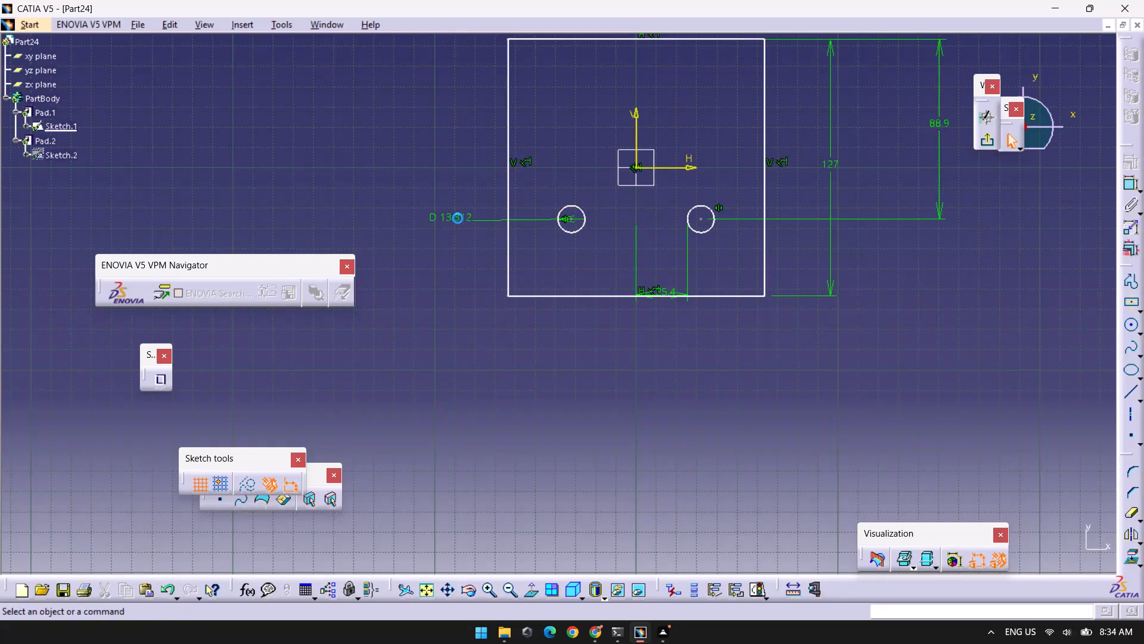
Set the diameter of the hole circle left of the vertical axis to 12.7 mm.
{"action": "double_click", "coordinate": [462, 219]}
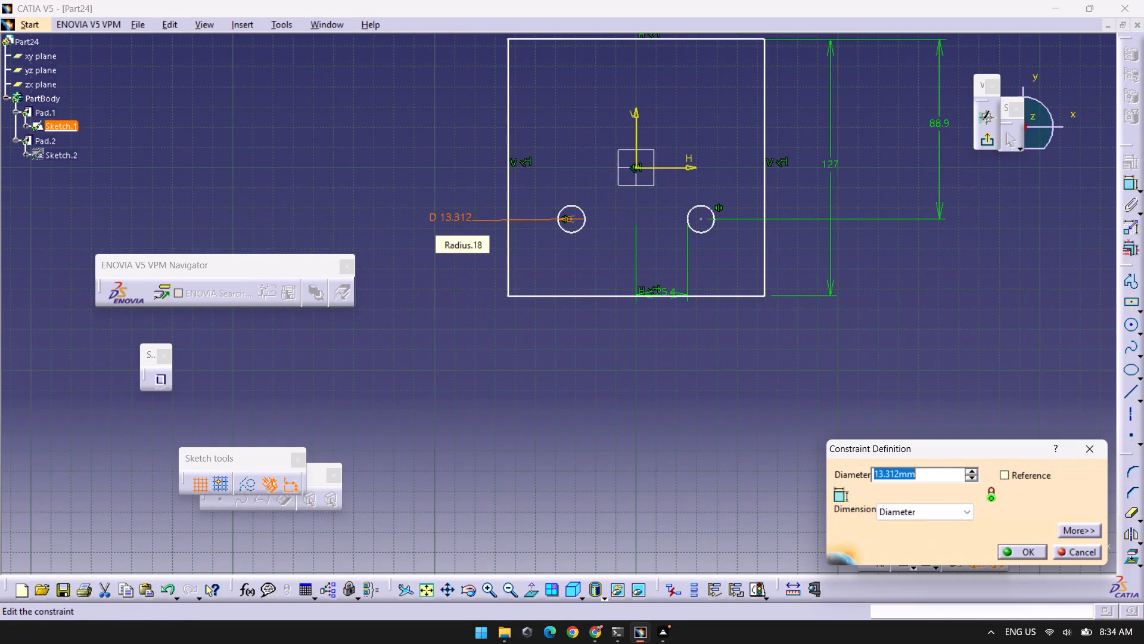
{"action": "type", "text": "12"}
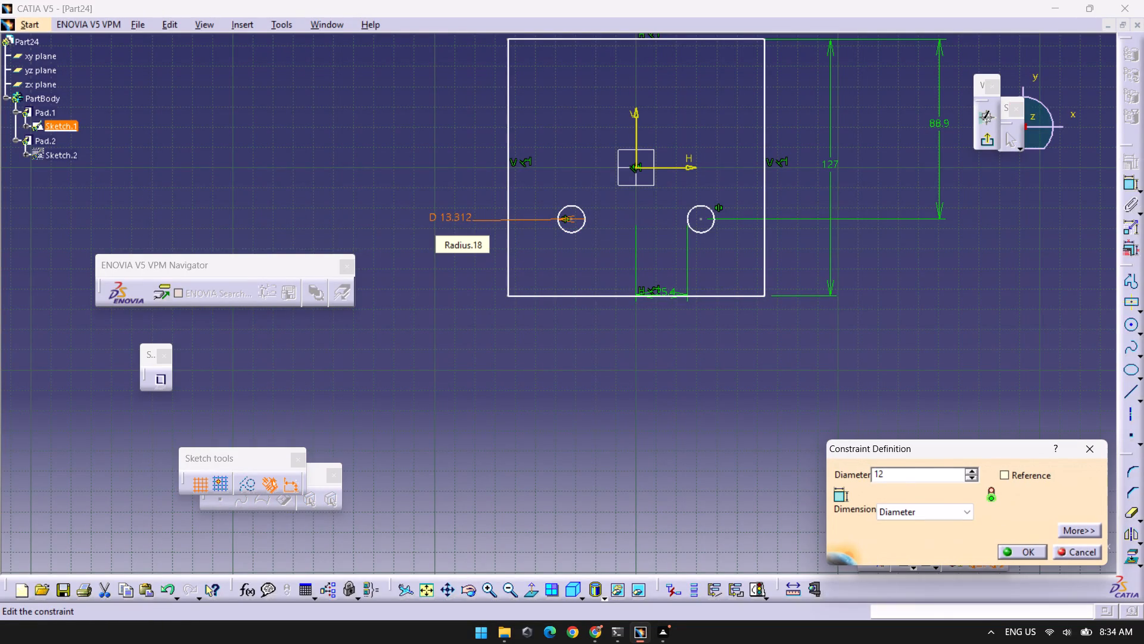
{"action": "key", "text": "period"}
{"action": "key", "text": "7"}
{"action": "key", "text": "Return"}
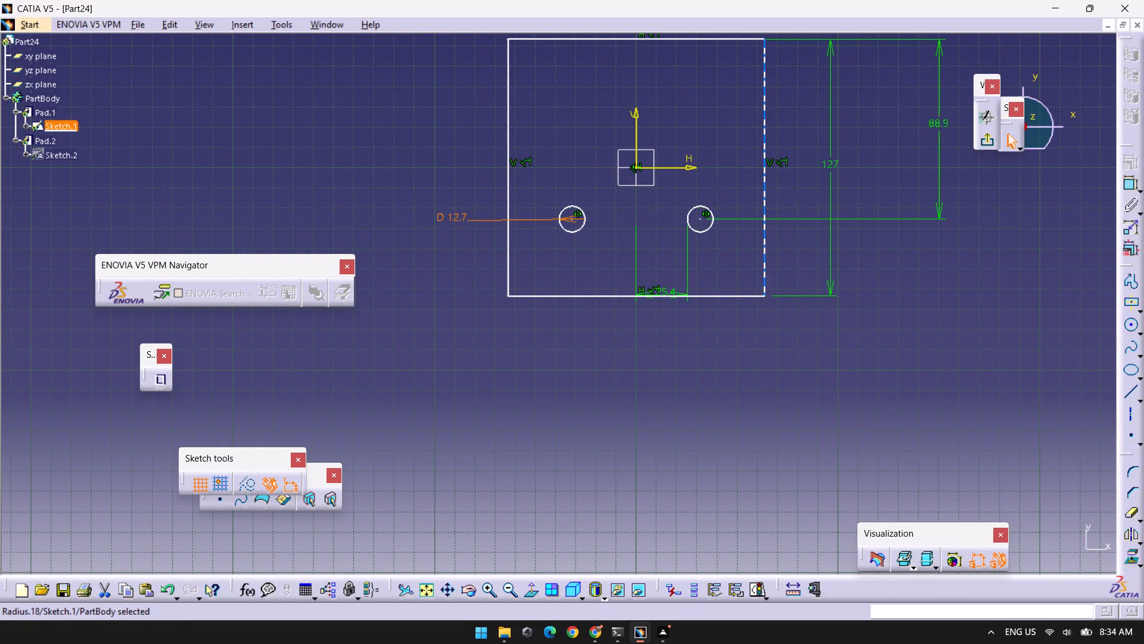
Delete the mirrored hole circle on the other side of the vertical axis.
{"action": "left_click", "coordinate": [704, 208]}
{"action": "key", "text": "Delete"}
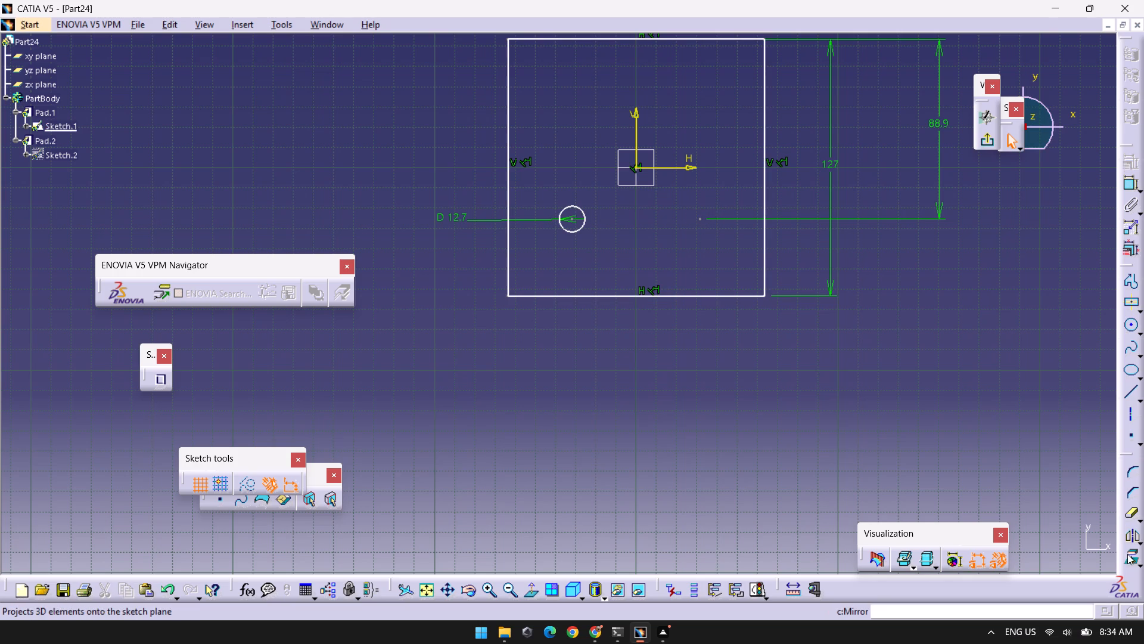
Mirror the 12.7 mm hole circle about the sketch's vertical axis to form the second plate hole.
{"action": "left_click", "coordinate": [1127, 531]}
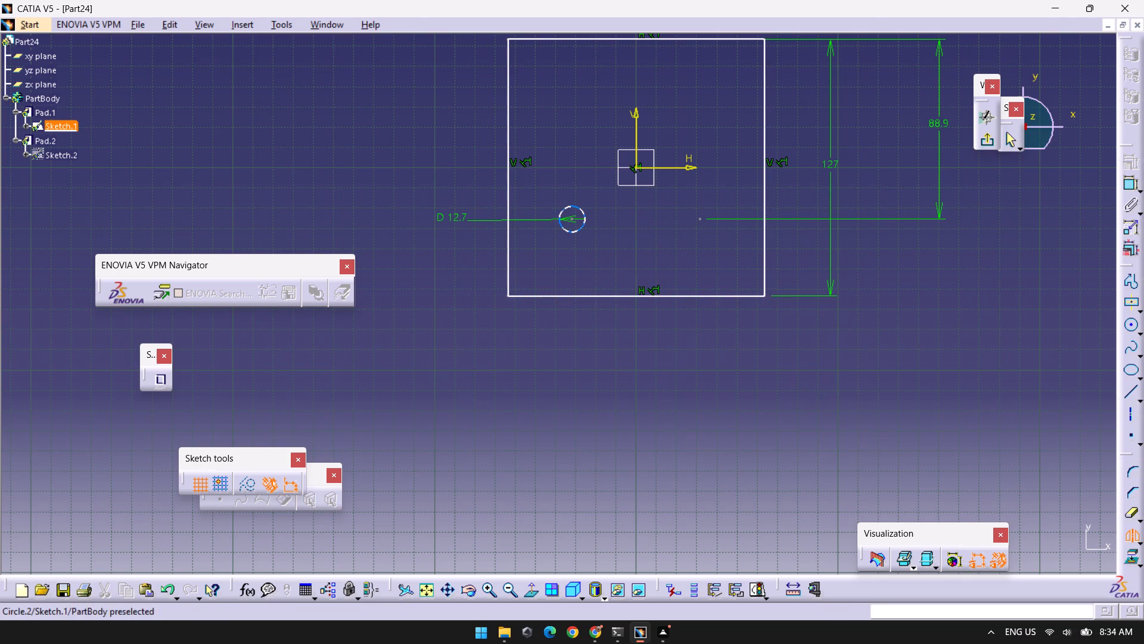
{"action": "left_click", "coordinate": [583, 215]}
{"action": "left_click", "coordinate": [634, 130]}
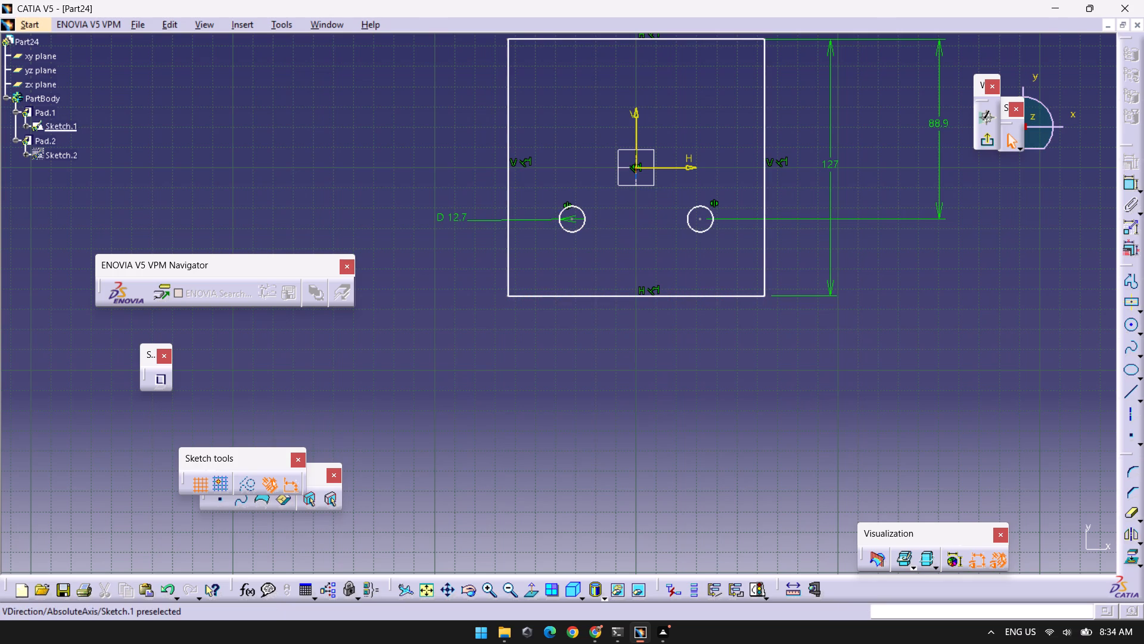
{"action": "left_click", "coordinate": [894, 416]}
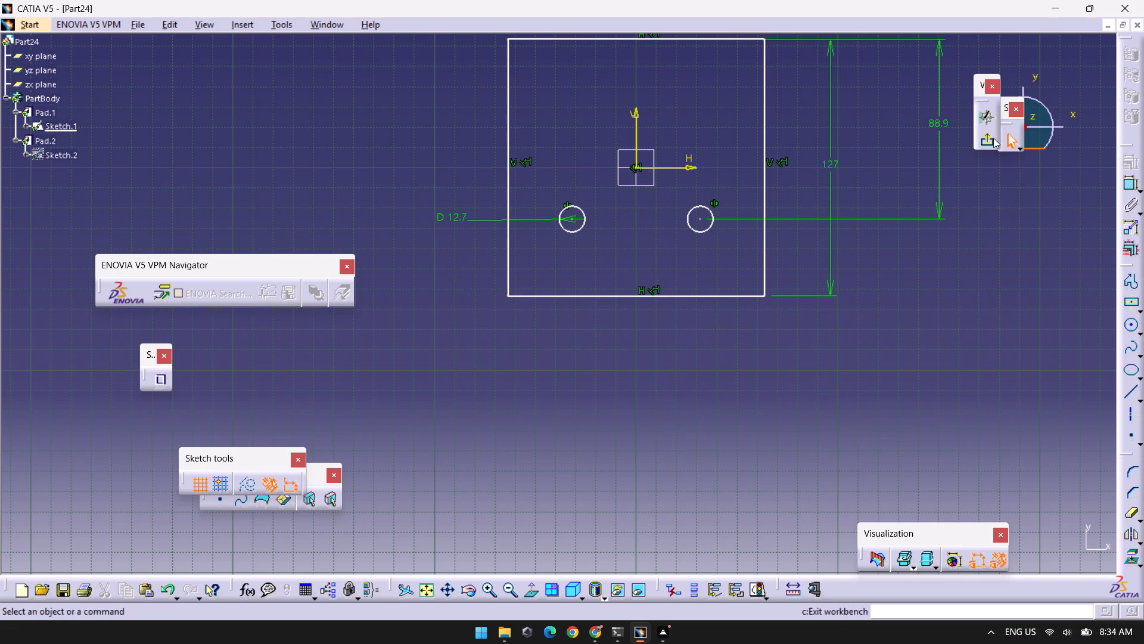
Exit the base plate sketch back to the 3D part.
{"action": "left_click", "coordinate": [981, 140]}
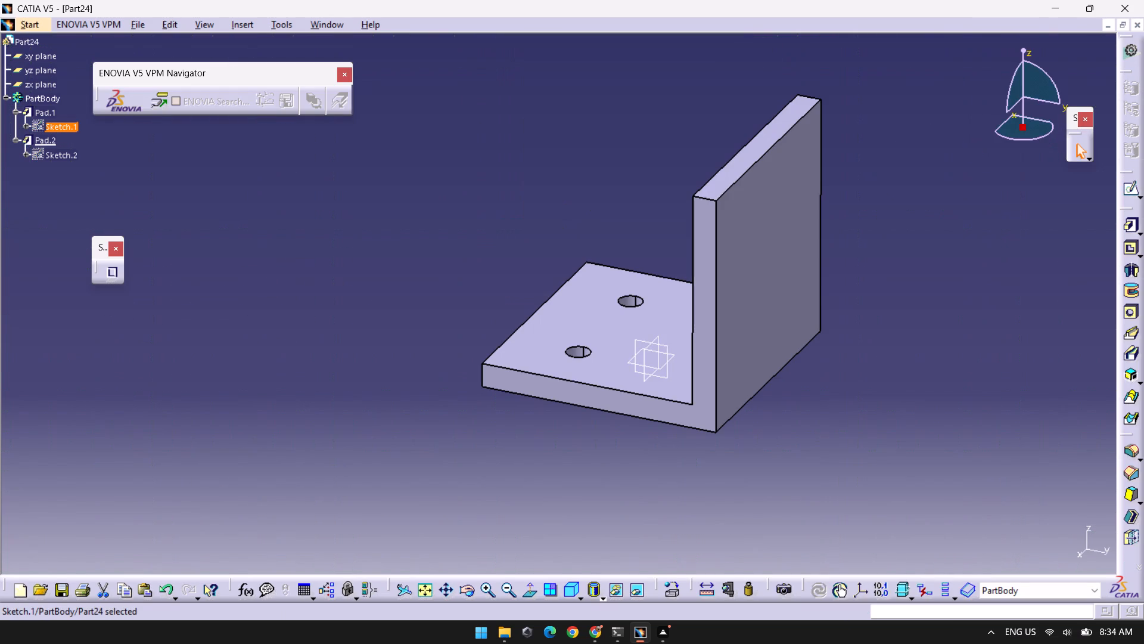
{"action": "left_click", "coordinate": [929, 366]}
Start a new sketch on the inner face of the upright wall, the side facing the plate holes.
{"action": "middle_click_drag", "start_coordinate": [403, 355], "coordinate": [702, 382]}
{"action": "right_click_drag", "start_coordinate": [403, 355], "coordinate": [701, 386]}
{"action": "left_click", "coordinate": [837, 143]}
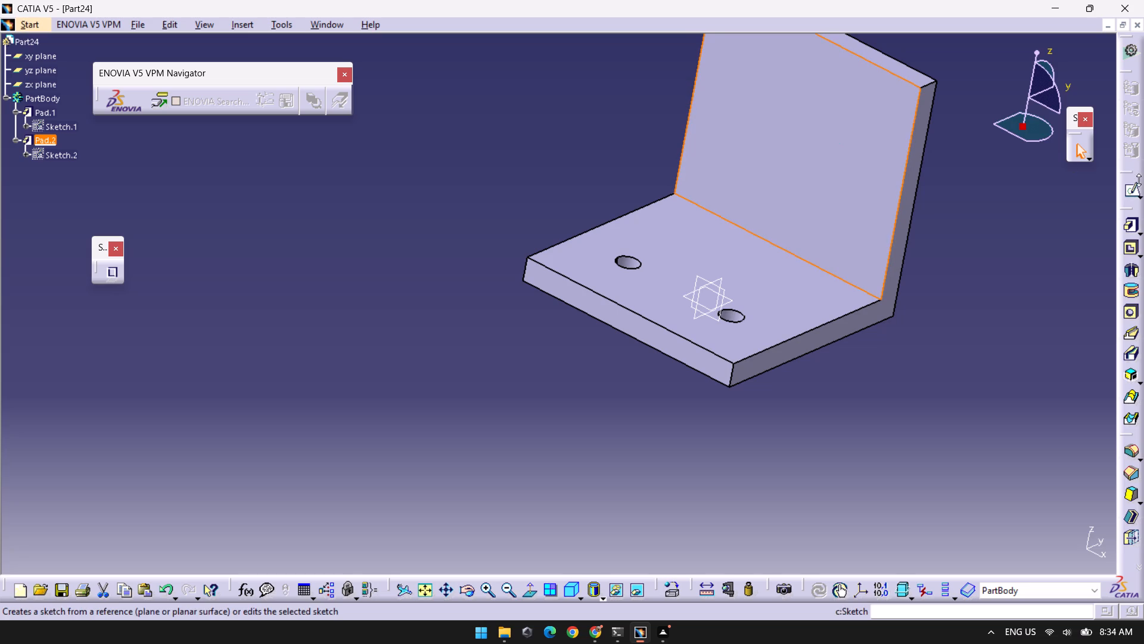
{"action": "left_click", "coordinate": [1129, 188]}
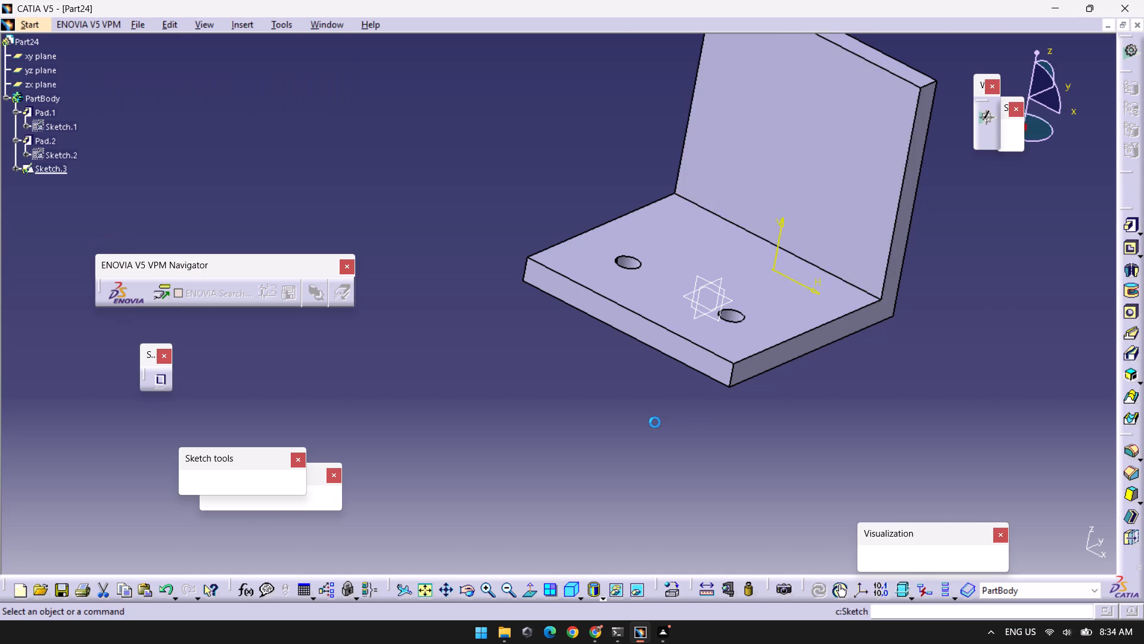
{"action": "middle_click_drag", "start_coordinate": [520, 388], "coordinate": [530, 534]}
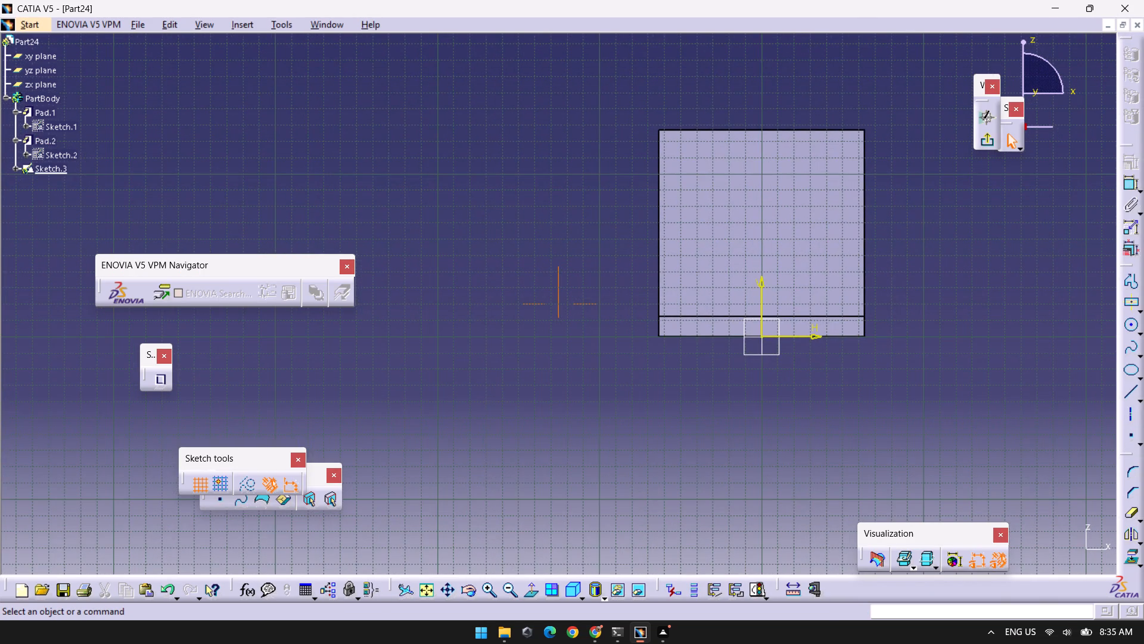
Project the top edge of the upright wall into the new sketch.
{"action": "left_click", "coordinate": [1125, 541]}
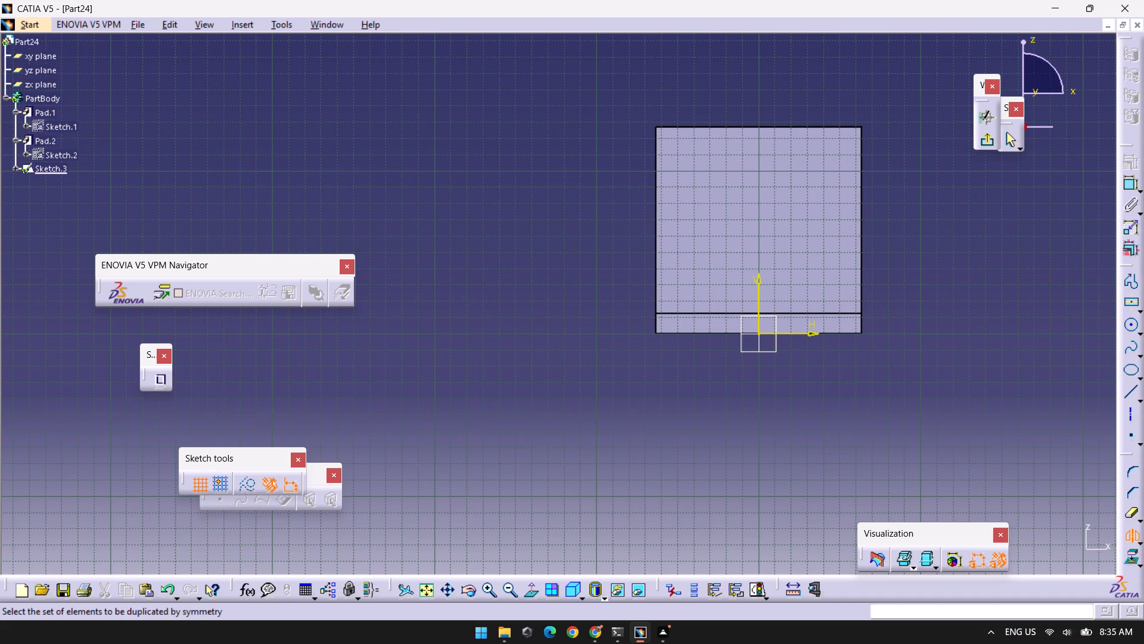
{"action": "left_click", "coordinate": [1134, 548]}
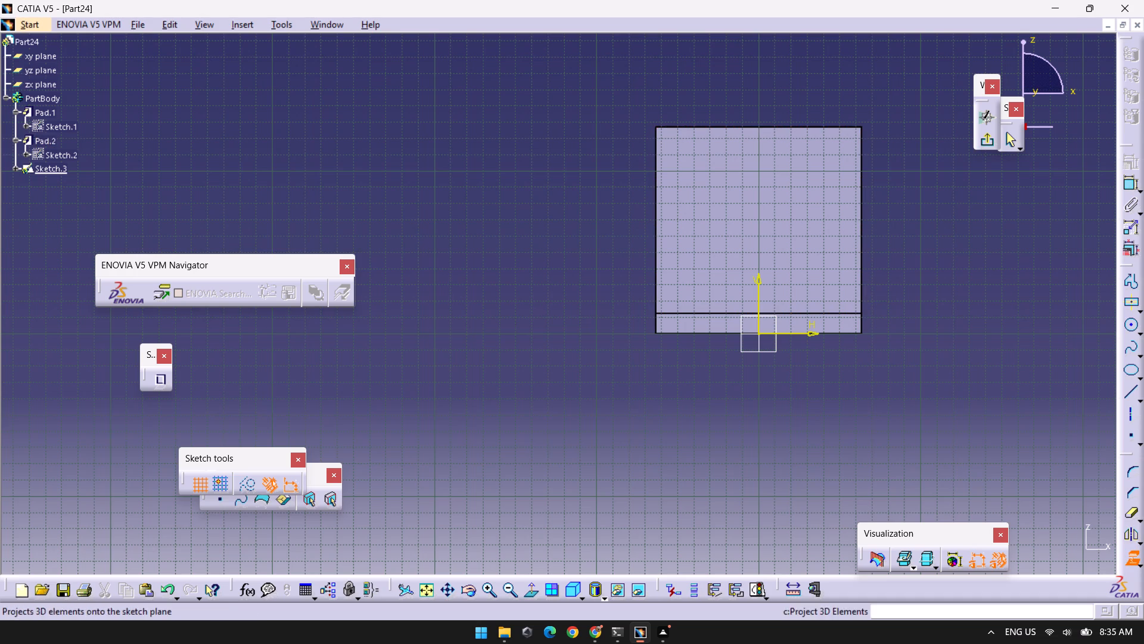
{"action": "left_click", "coordinate": [698, 126]}
{"action": "left_click_drag", "start_coordinate": [542, 262], "coordinate": [526, 268]}
{"action": "left_click_drag", "start_coordinate": [514, 273], "coordinate": [453, 281]}
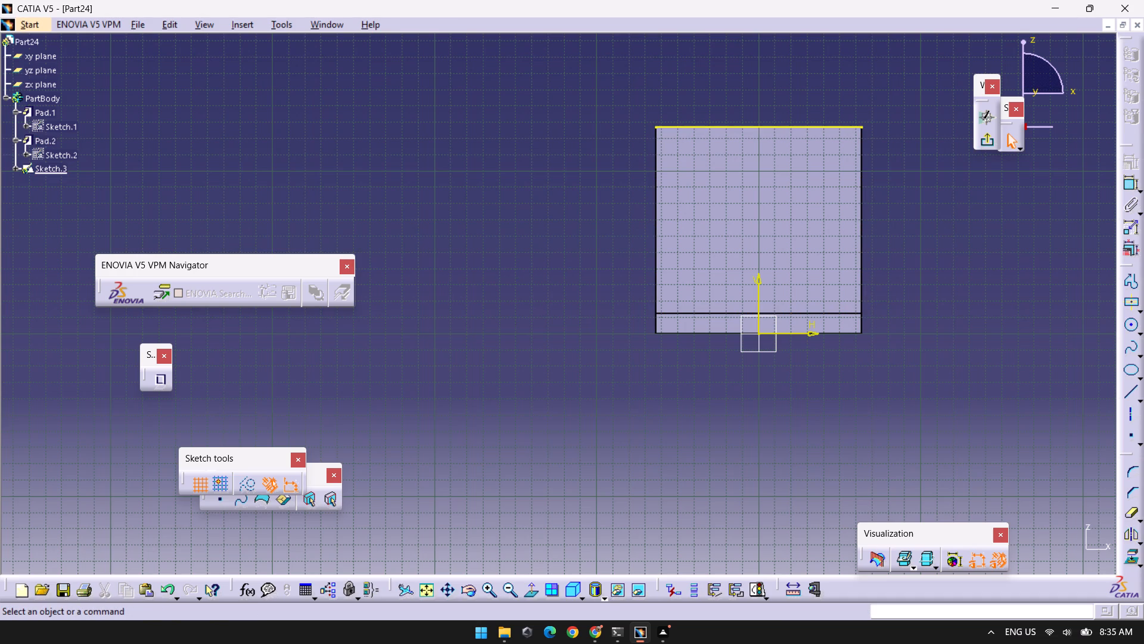
Sketch a circle of about 8.3 mm radius near the wall's upper-left corner, centred at about H -43.4 mm, V 103.8 mm.
{"action": "middle_click_drag", "start_coordinate": [500, 278], "coordinate": [399, 358]}
{"action": "left_click", "coordinate": [1129, 326]}
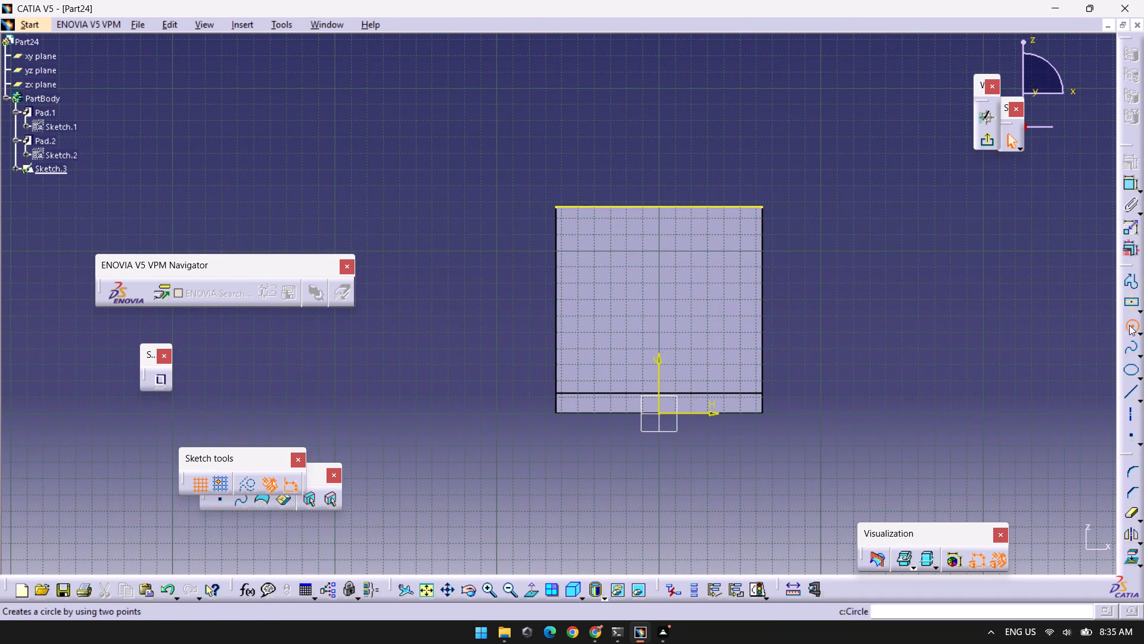
{"action": "left_click", "coordinate": [587, 246]}
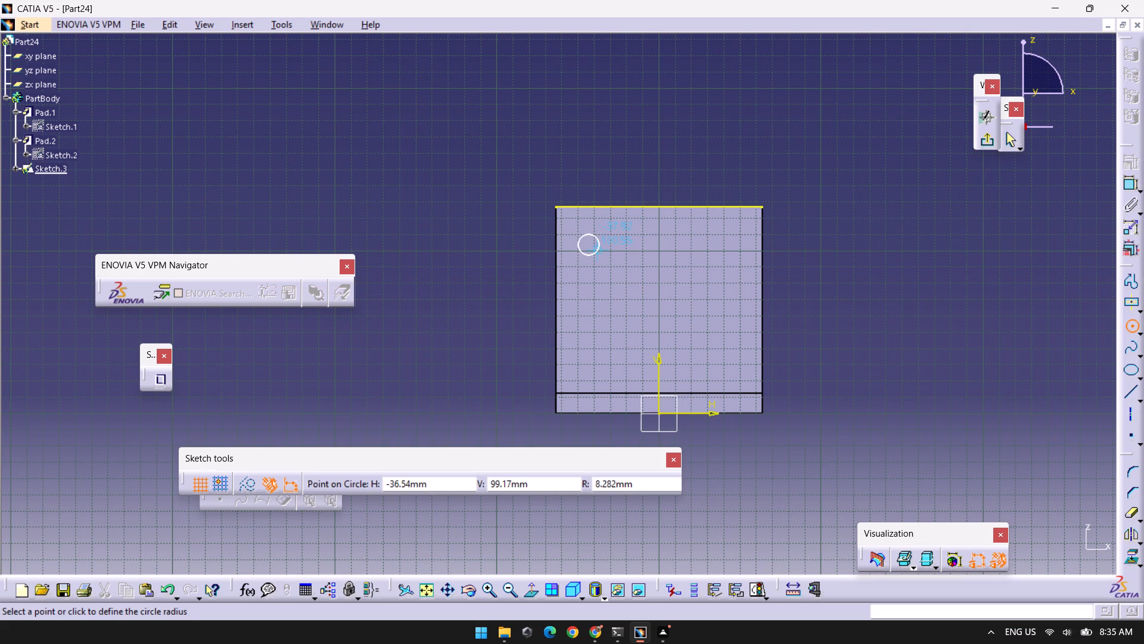
{"action": "left_click", "coordinate": [601, 253]}
Set the radius of the circle on the wall face to 6.35 mm.
{"action": "double_click", "coordinate": [602, 246]}
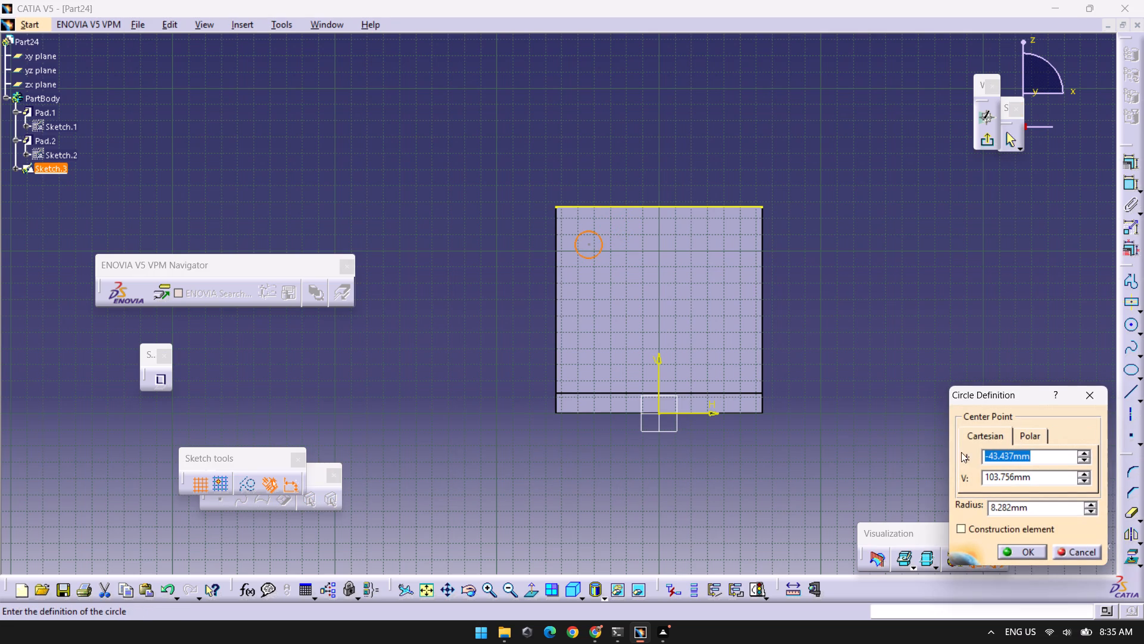
{"action": "left_click", "coordinate": [1053, 518]}
{"action": "double_click", "coordinate": [1055, 510]}
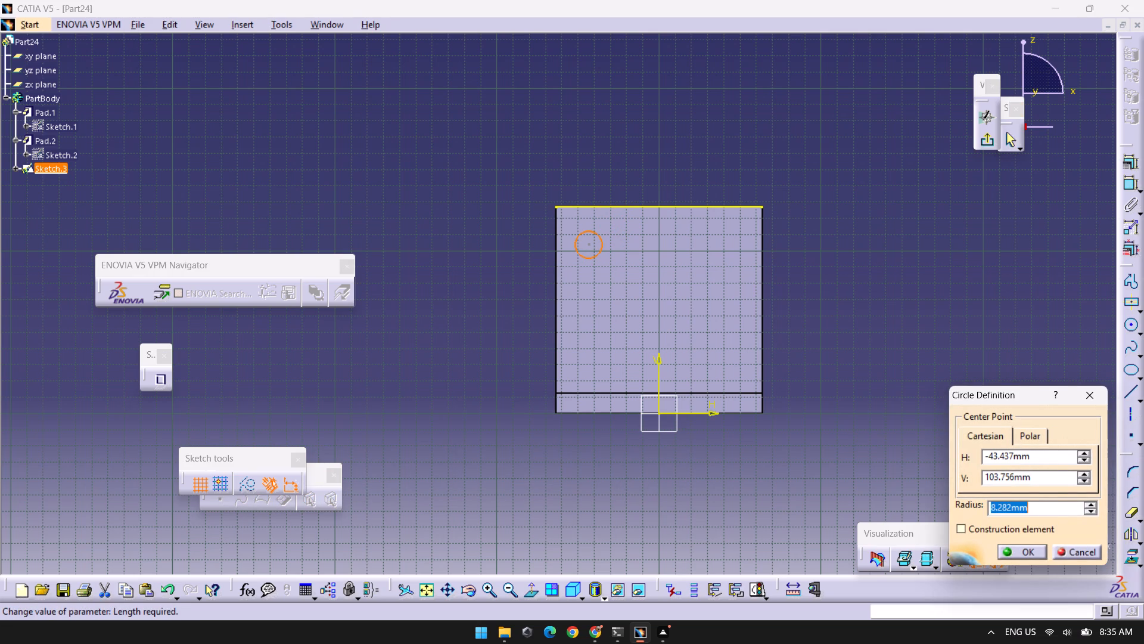
{"action": "type", "text": "6.35"}
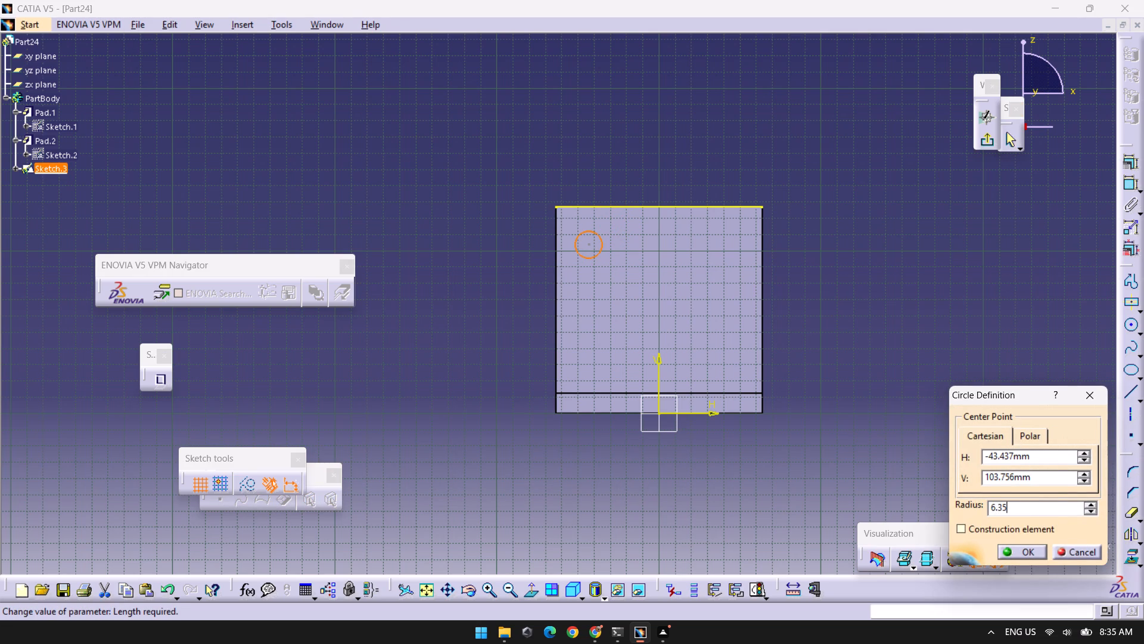
{"action": "key", "text": "Return"}
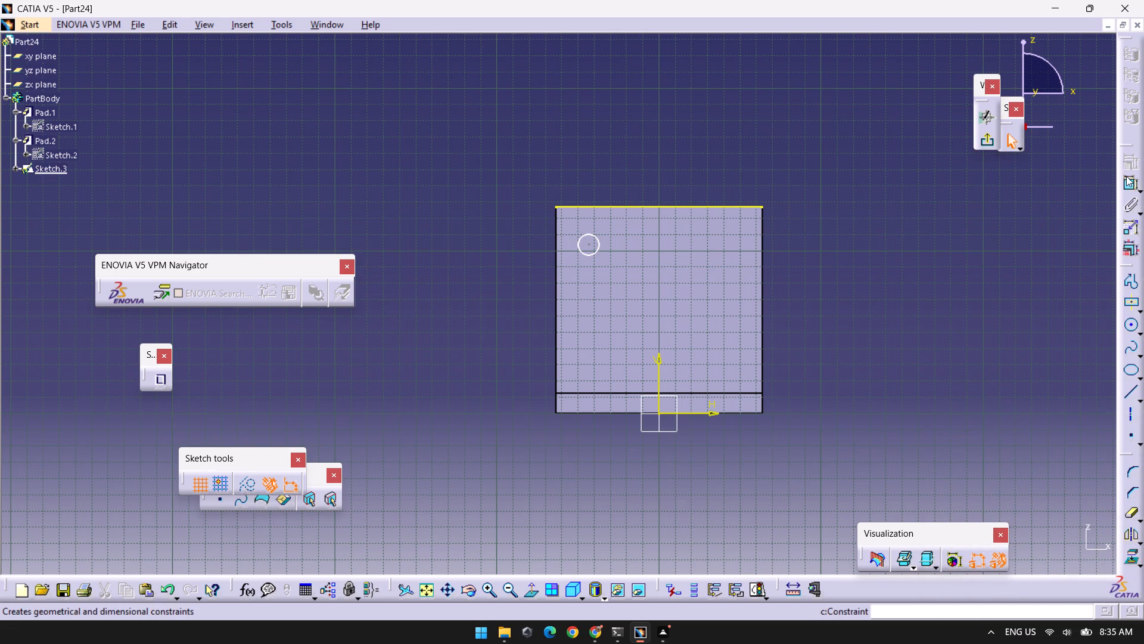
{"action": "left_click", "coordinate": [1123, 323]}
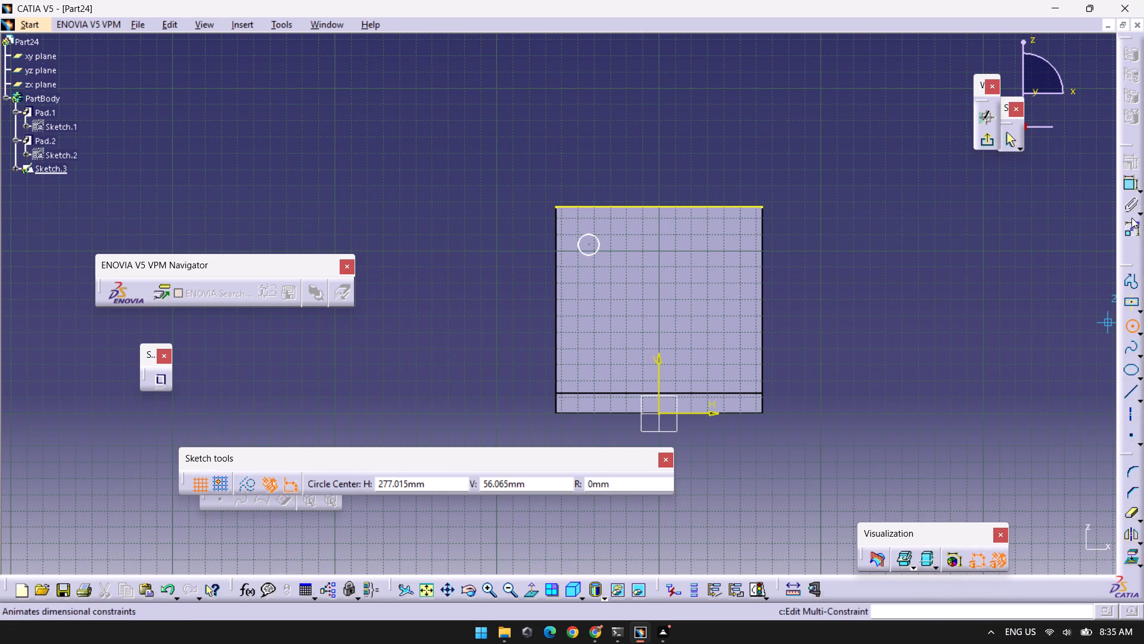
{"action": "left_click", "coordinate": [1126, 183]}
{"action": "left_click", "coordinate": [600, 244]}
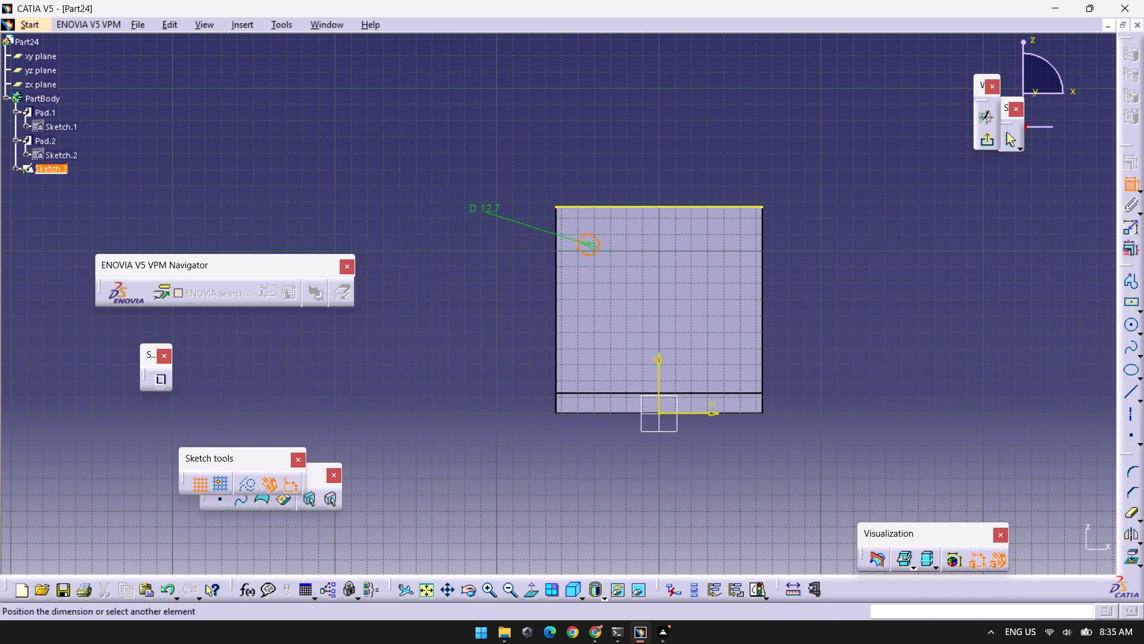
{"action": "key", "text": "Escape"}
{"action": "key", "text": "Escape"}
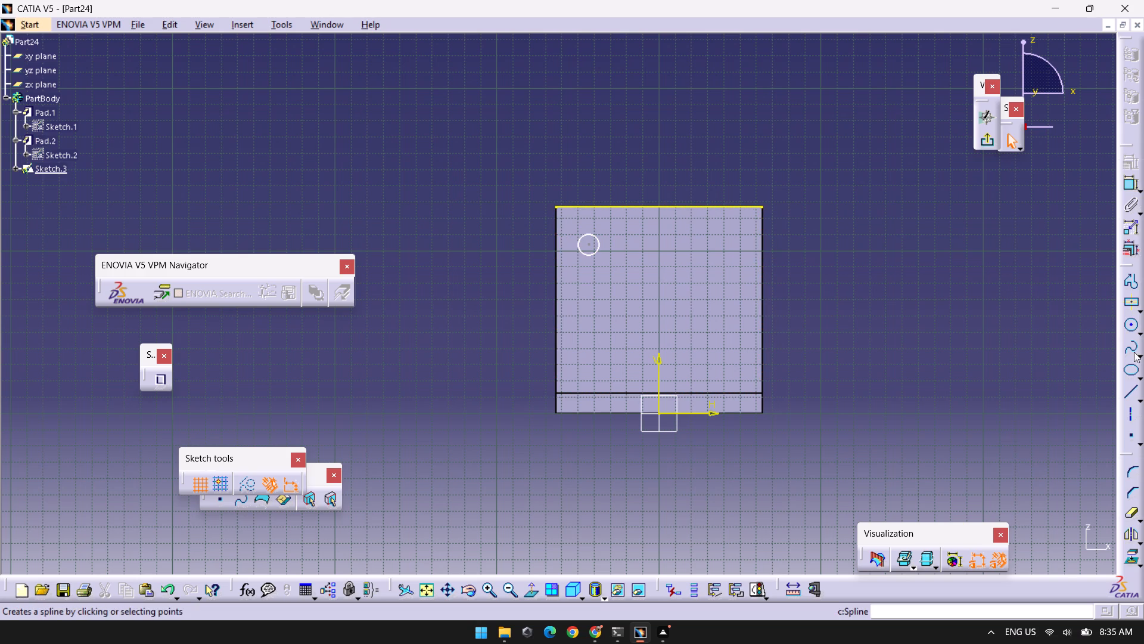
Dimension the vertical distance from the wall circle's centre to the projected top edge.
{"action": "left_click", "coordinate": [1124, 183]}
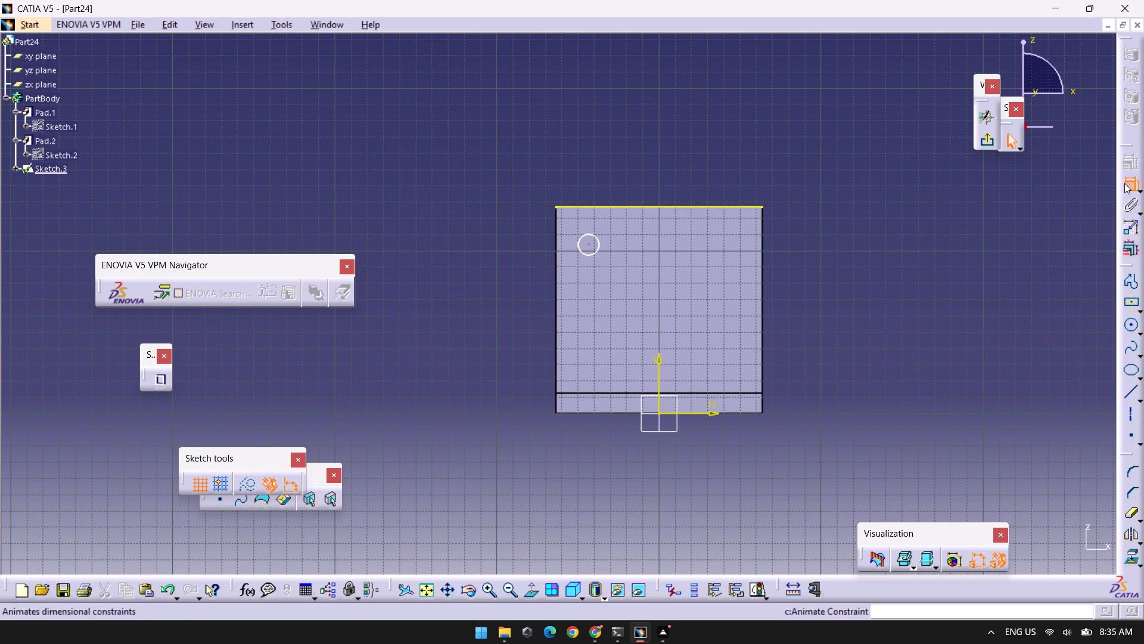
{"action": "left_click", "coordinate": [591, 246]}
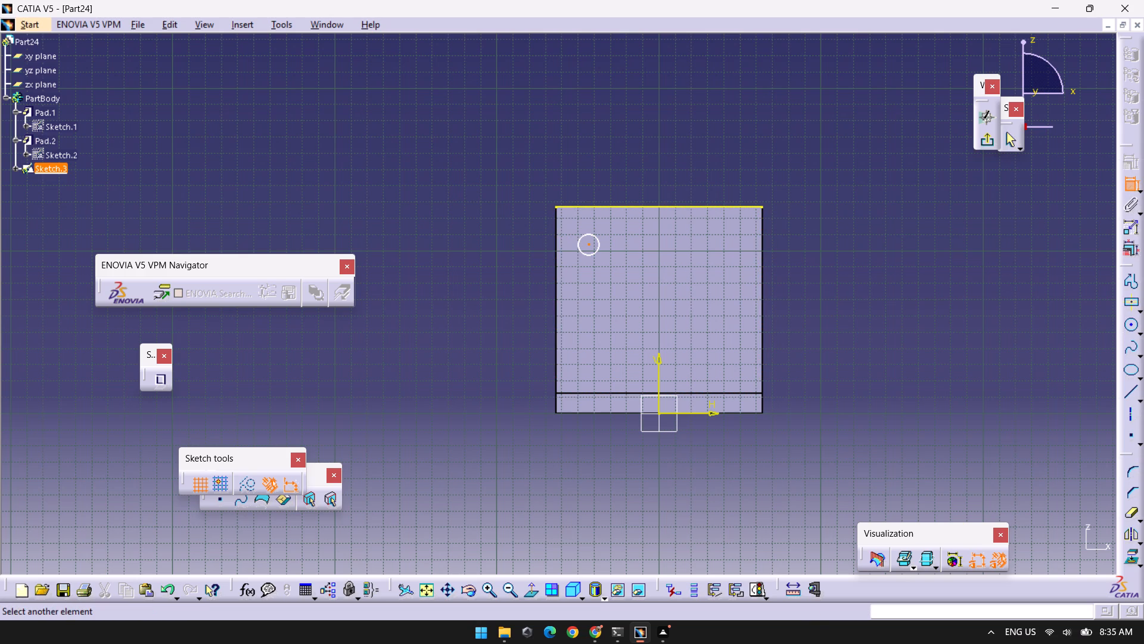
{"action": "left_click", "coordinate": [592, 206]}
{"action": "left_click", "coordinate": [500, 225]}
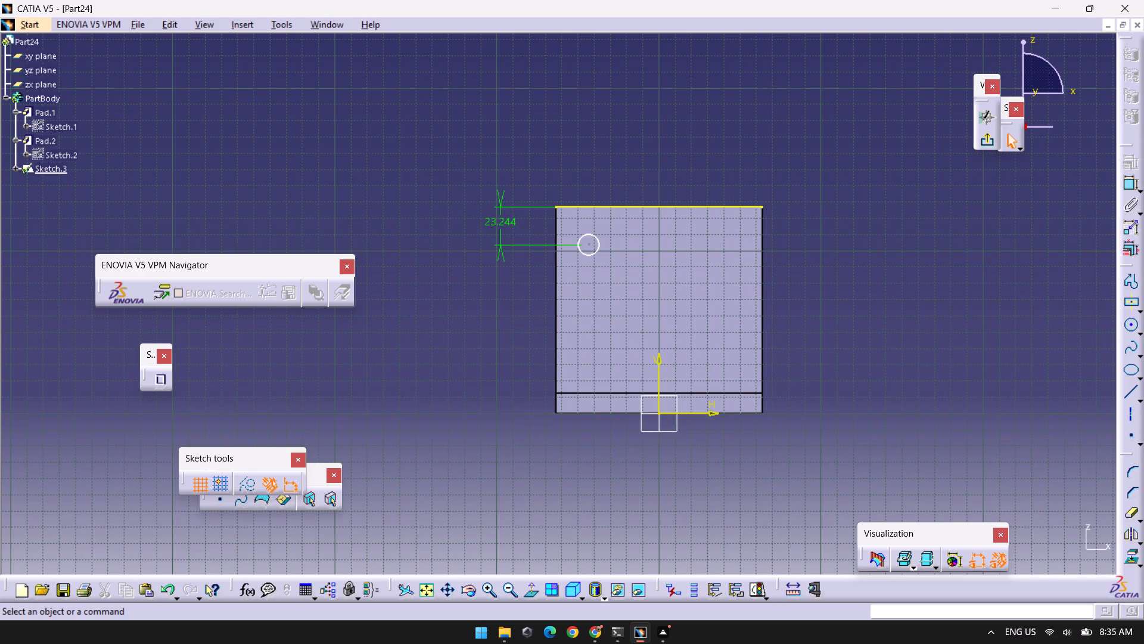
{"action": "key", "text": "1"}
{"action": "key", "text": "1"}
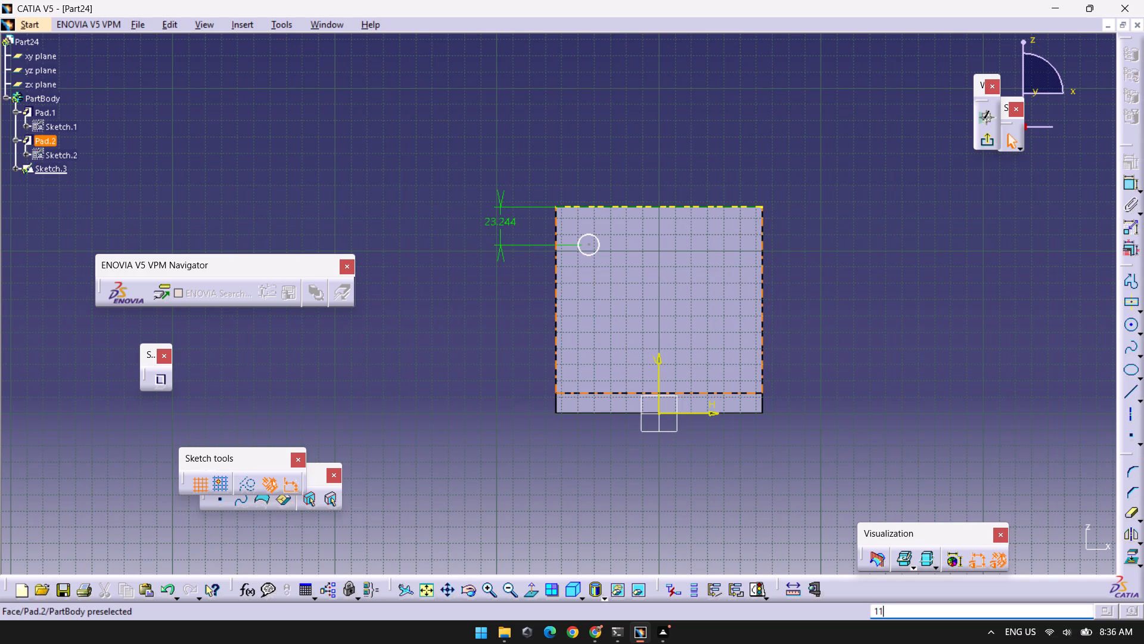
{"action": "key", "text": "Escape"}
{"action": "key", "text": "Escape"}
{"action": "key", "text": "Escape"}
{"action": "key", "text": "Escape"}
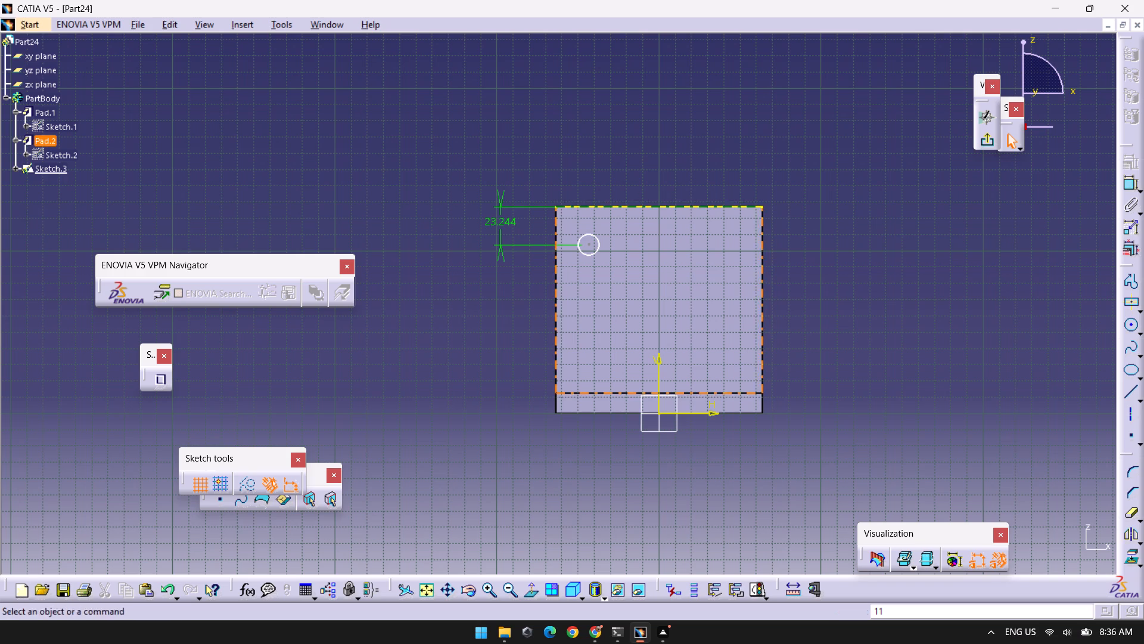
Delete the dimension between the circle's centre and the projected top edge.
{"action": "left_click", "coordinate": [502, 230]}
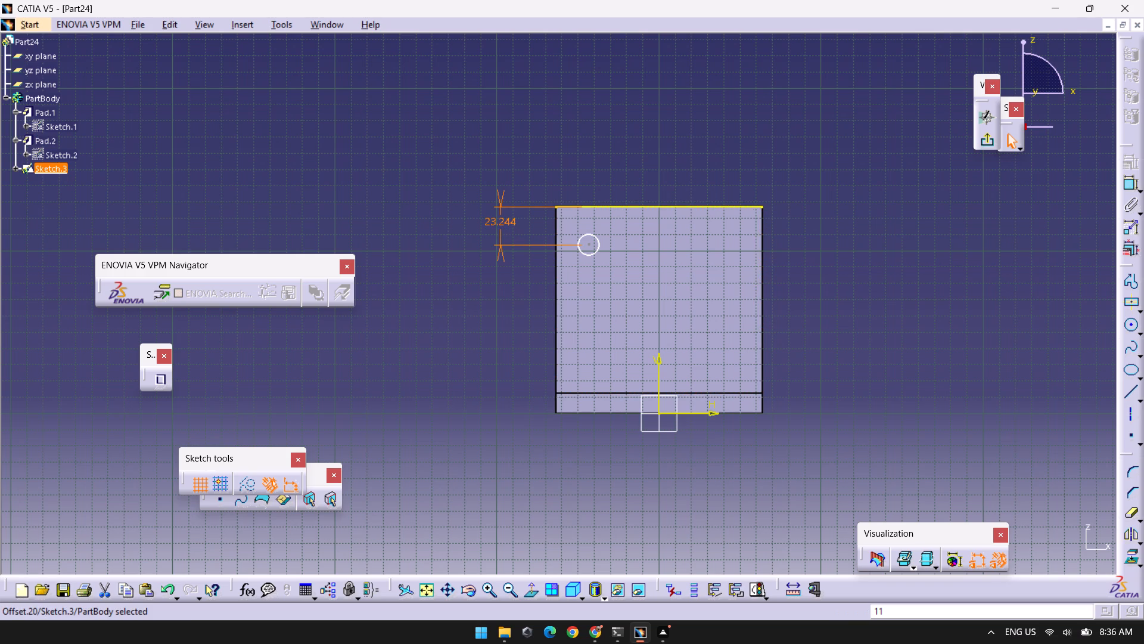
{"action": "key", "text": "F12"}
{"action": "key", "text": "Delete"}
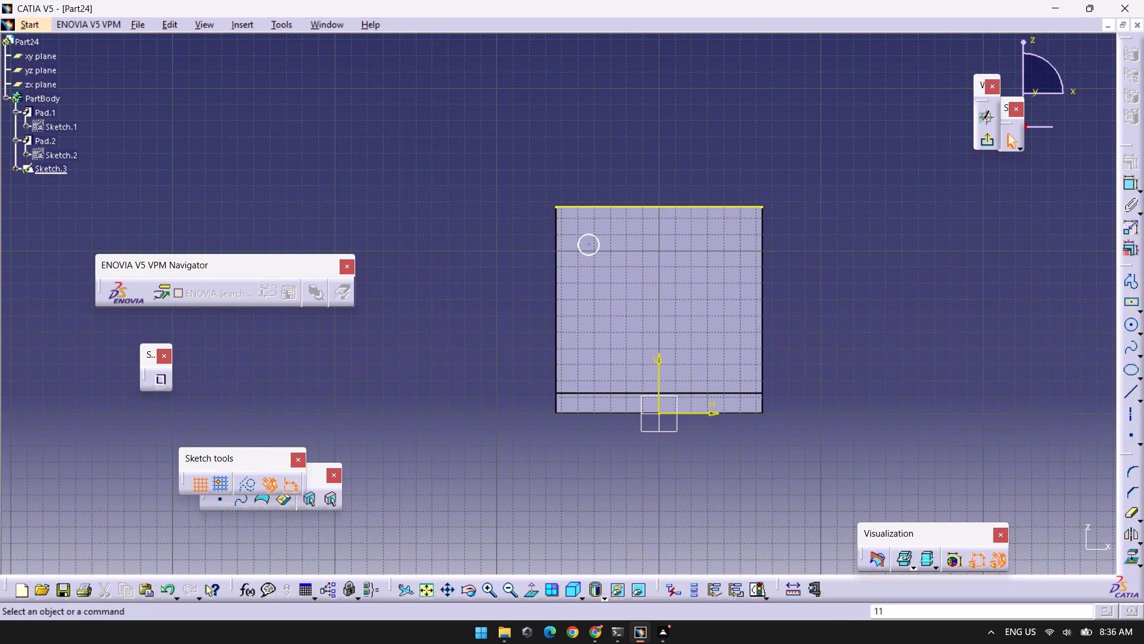
Dimension the vertical distance from the wall circle's centre to the bottom edge of the base plate.
{"action": "left_click", "coordinate": [1132, 531]}
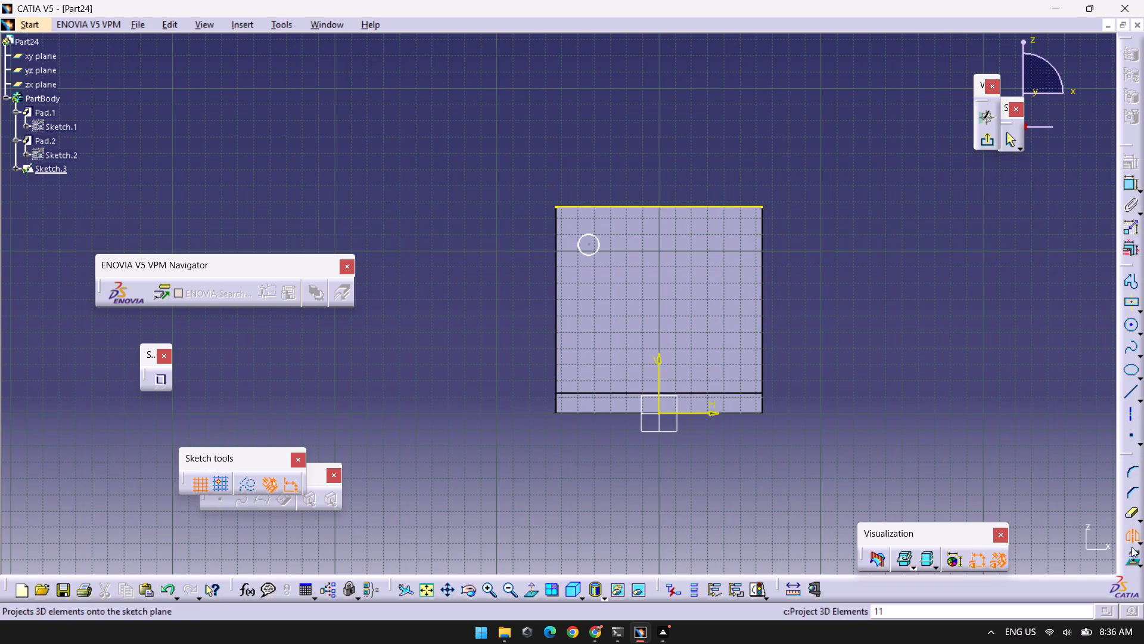
{"action": "left_click", "coordinate": [1129, 187]}
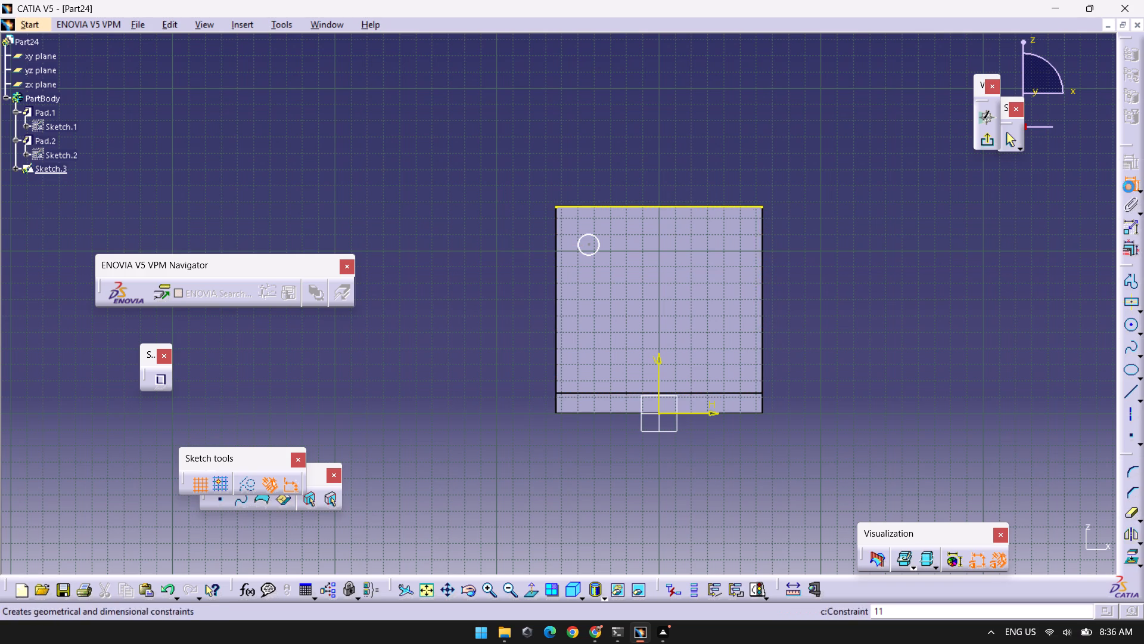
{"action": "left_click", "coordinate": [591, 243]}
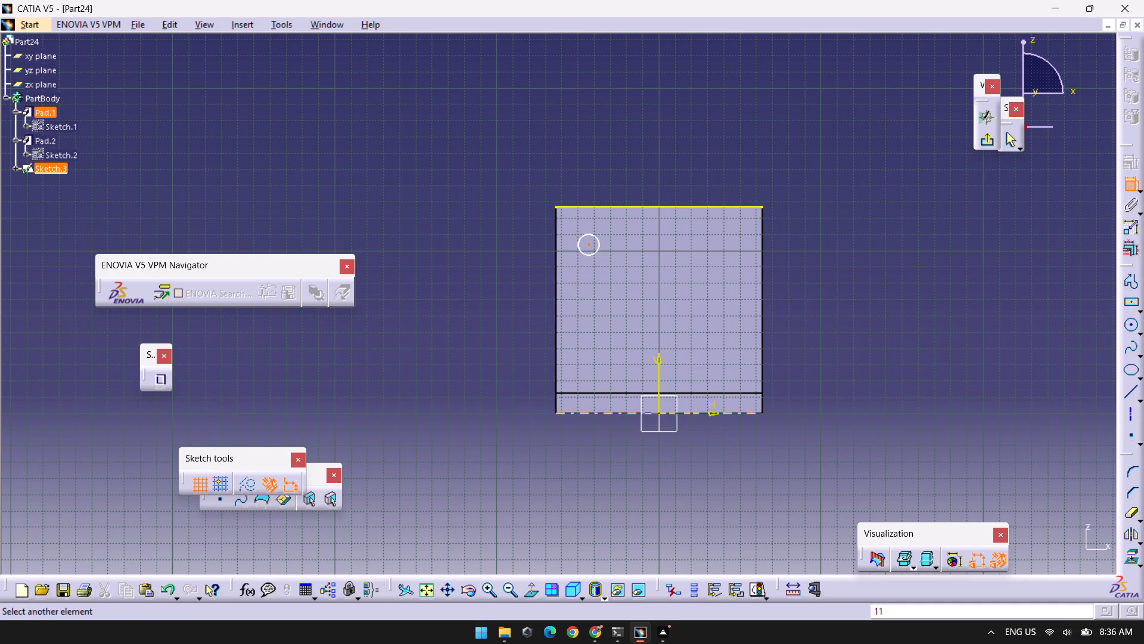
{"action": "left_click", "coordinate": [584, 414]}
{"action": "left_click", "coordinate": [435, 352]}
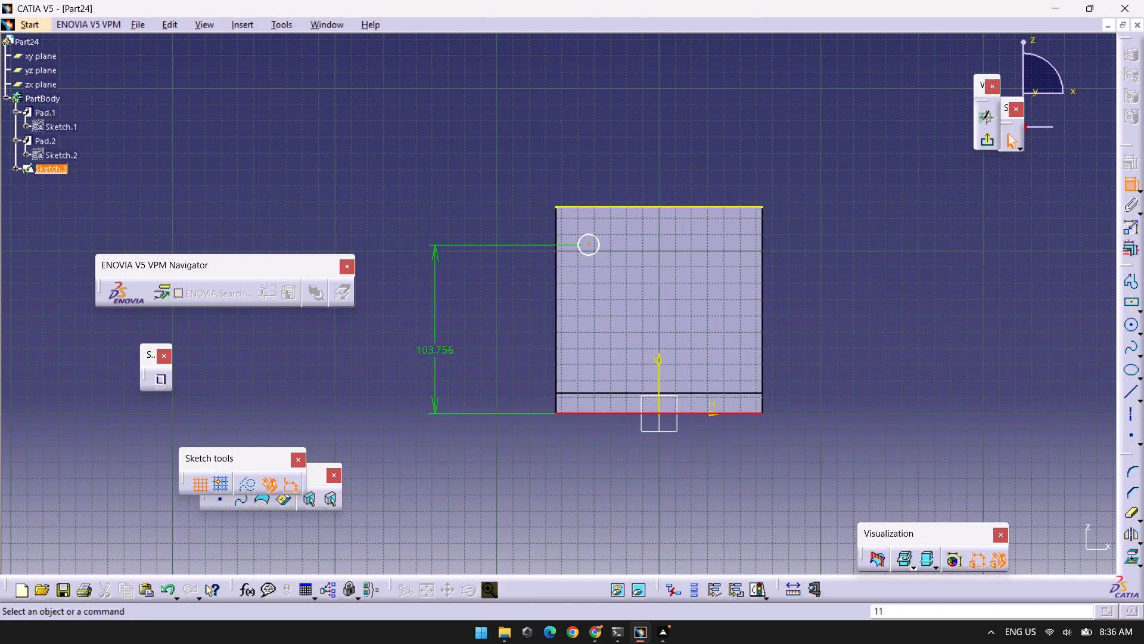
Set the vertical distance from the wall circle's centre to the base plate's bottom edge to 101.6 mm.
{"action": "double_click", "coordinate": [435, 352]}
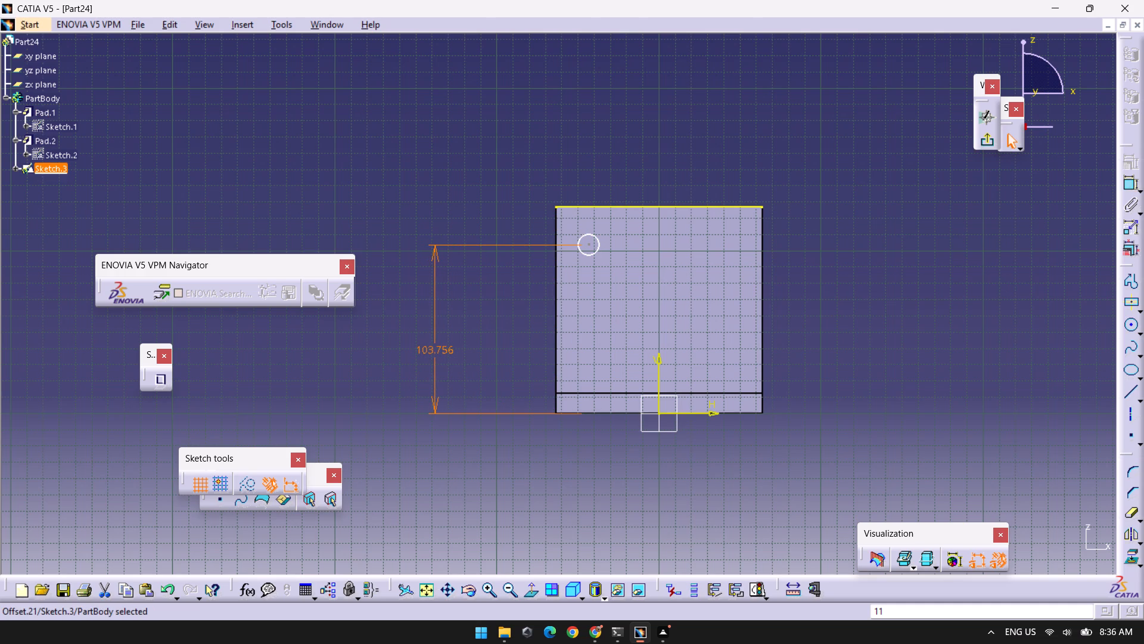
{"action": "left_click", "coordinate": [436, 351]}
{"action": "left_click", "coordinate": [439, 353]}
{"action": "double_click", "coordinate": [435, 323]}
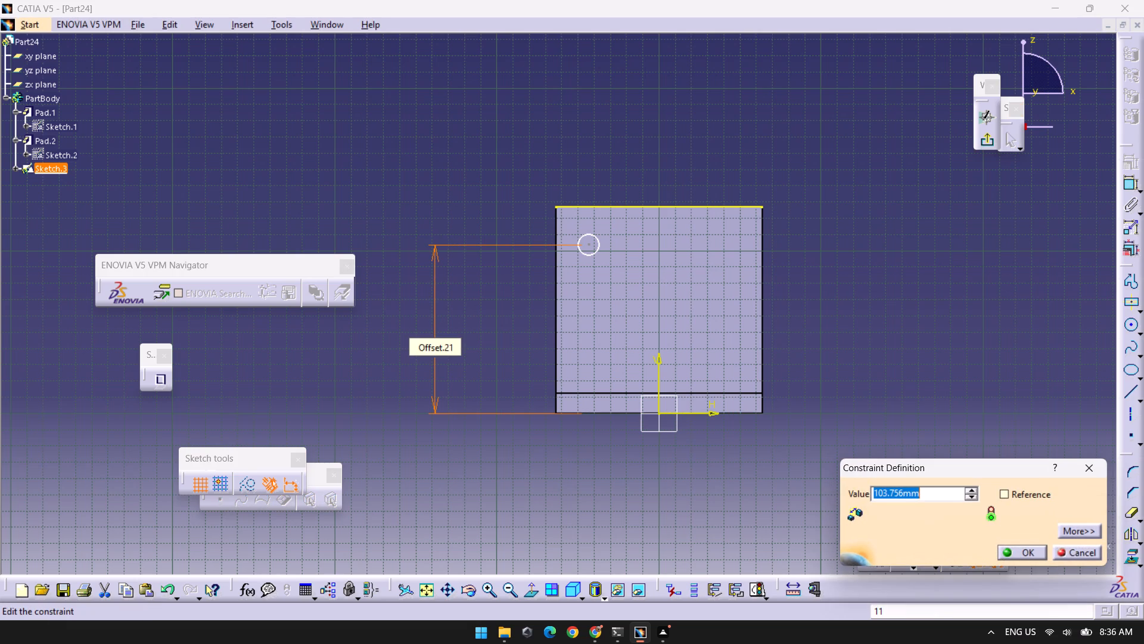
{"action": "type", "text": "106"}
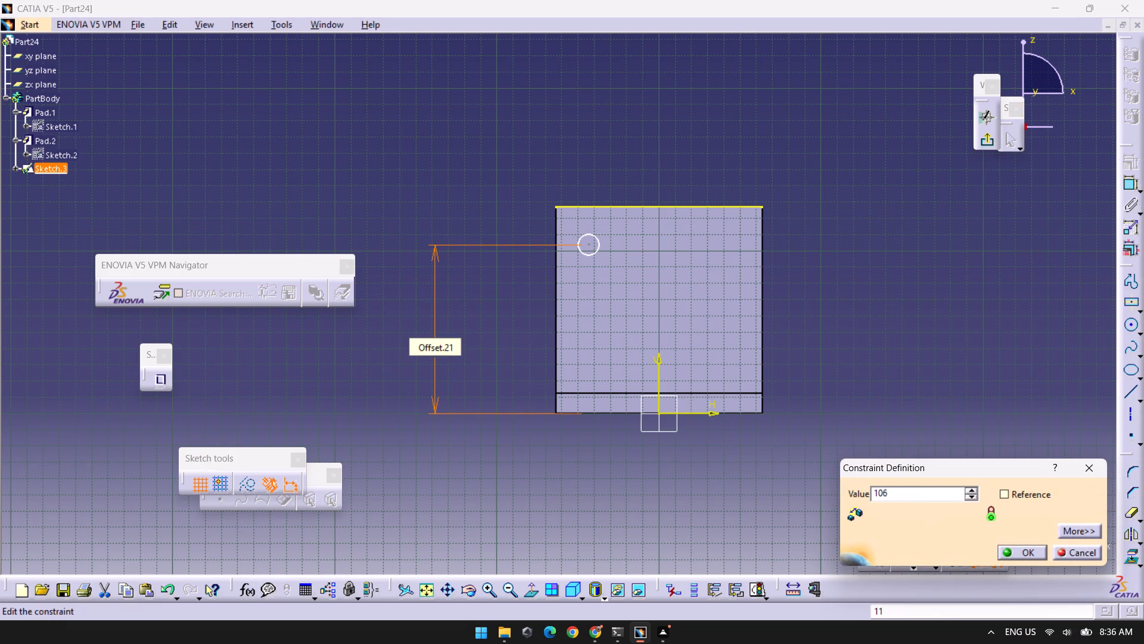
{"action": "key", "text": "BackSpace"}
{"action": "type", "text": "1.6"}
{"action": "key", "text": "Return"}
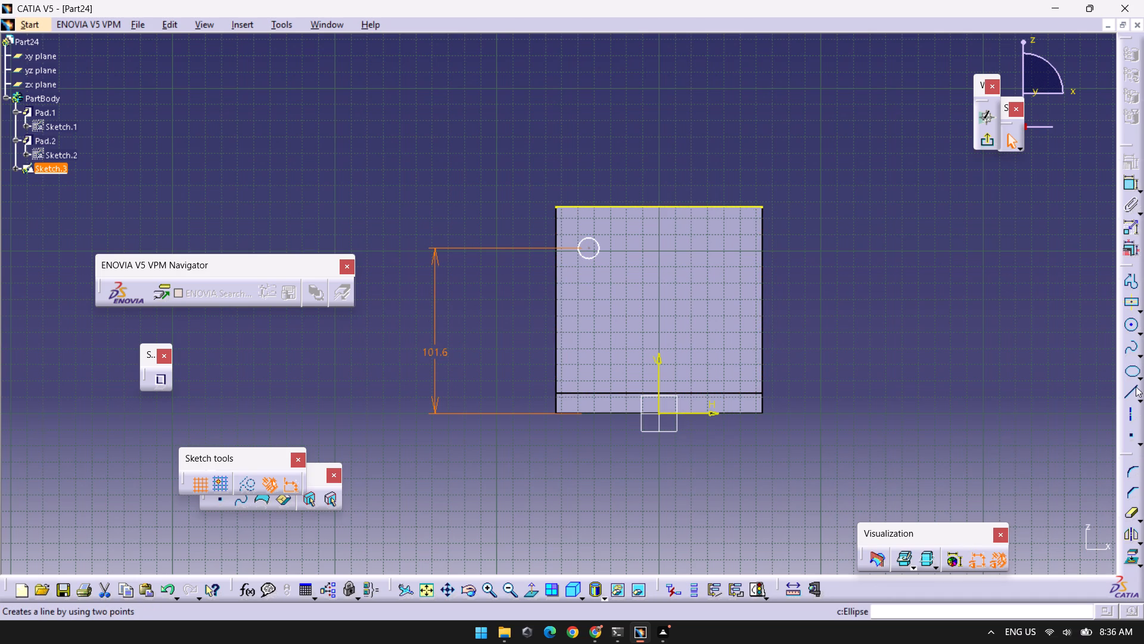
Dimension the wall circle's centre horizontally from the vertical sketch axis and set the distance to 25.4 mm.
{"action": "left_click", "coordinate": [1123, 182]}
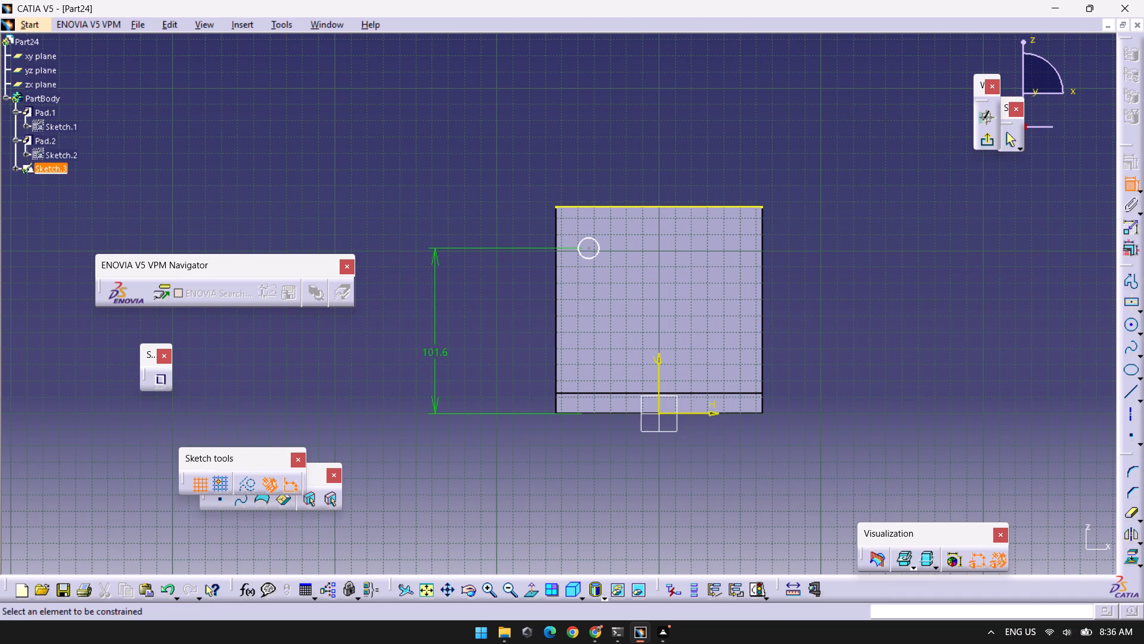
{"action": "left_click", "coordinate": [587, 247]}
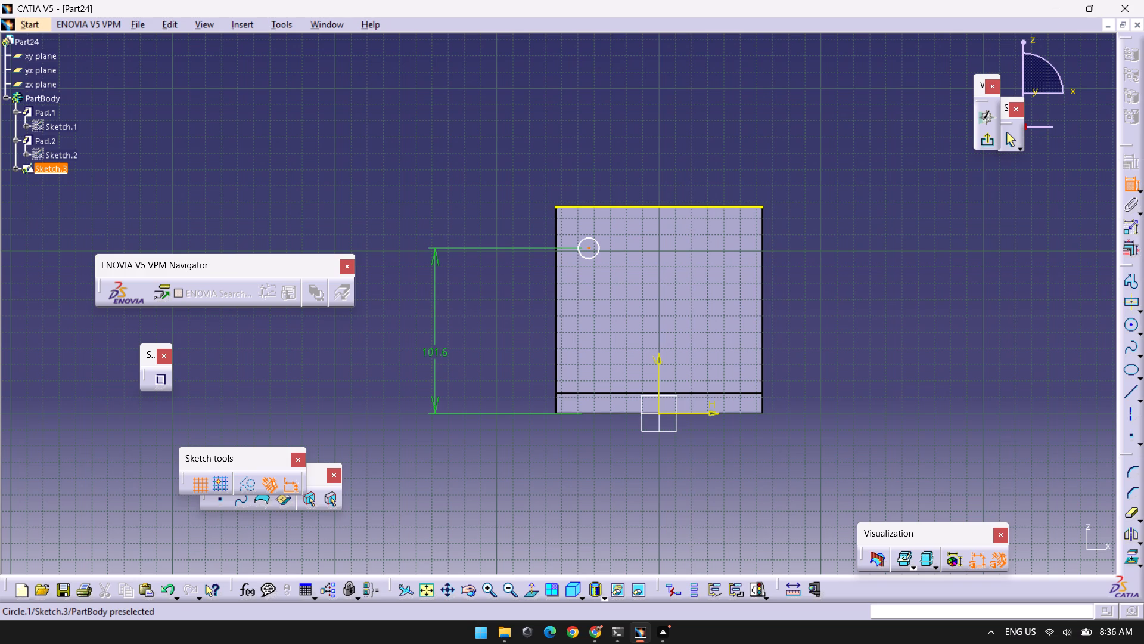
{"action": "left_click", "coordinate": [657, 369]}
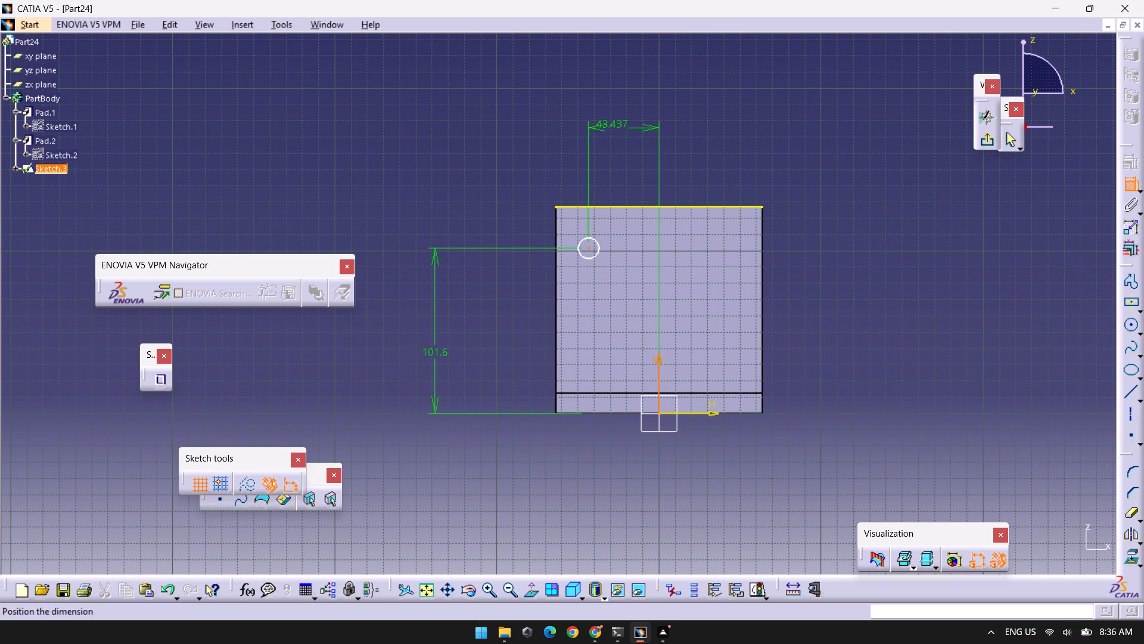
{"action": "left_click", "coordinate": [629, 122]}
{"action": "double_click", "coordinate": [628, 119]}
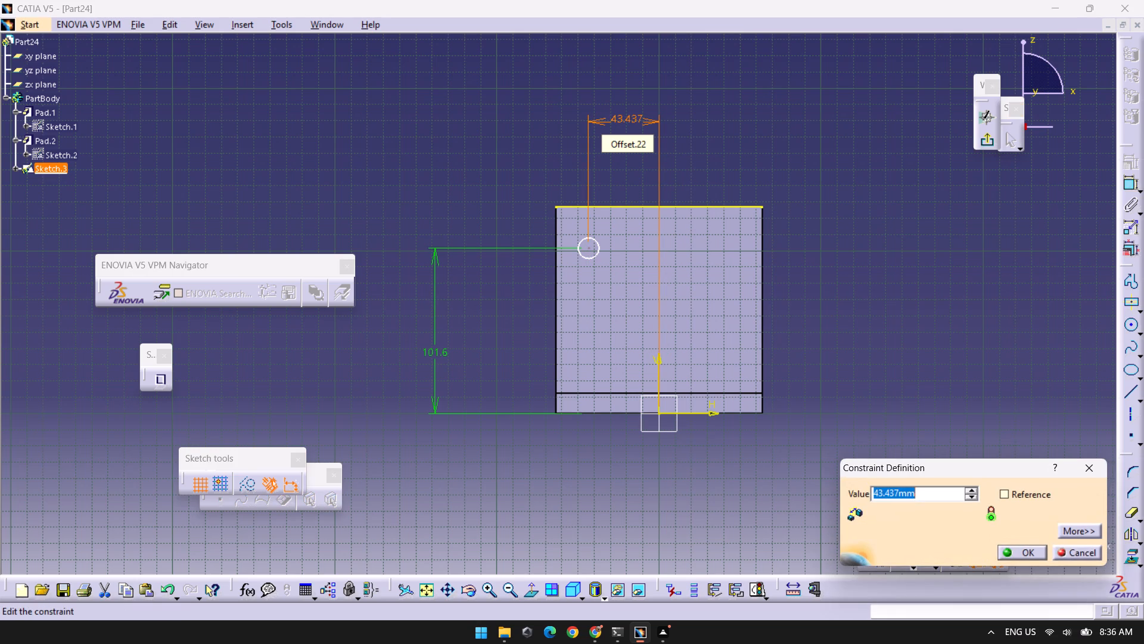
{"action": "type", "text": "25.4"}
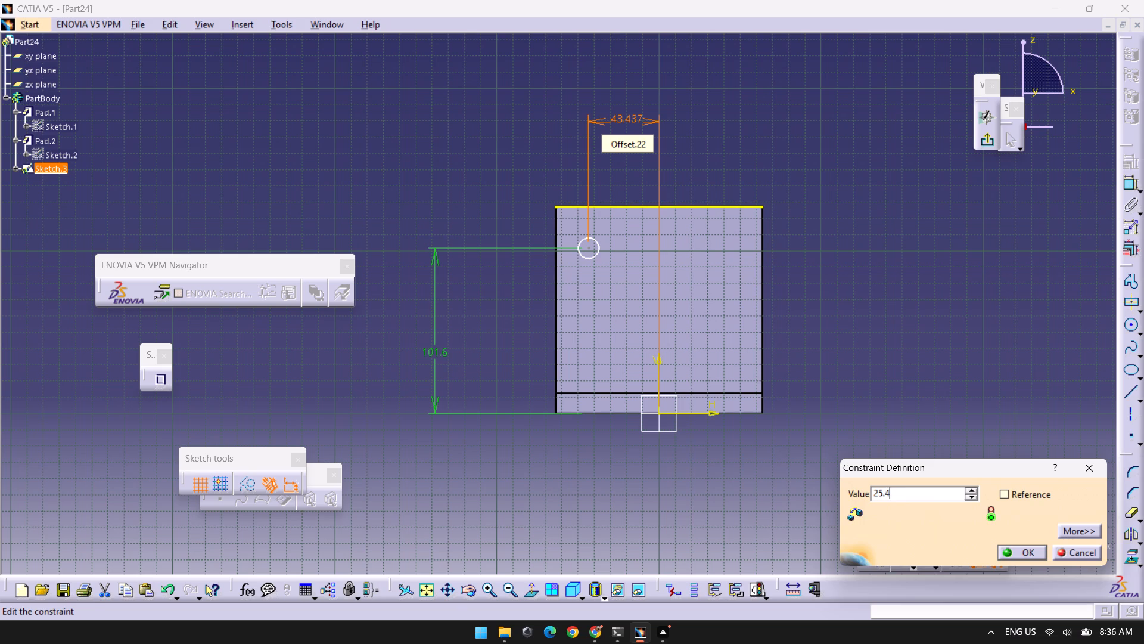
{"action": "key", "text": "Return"}
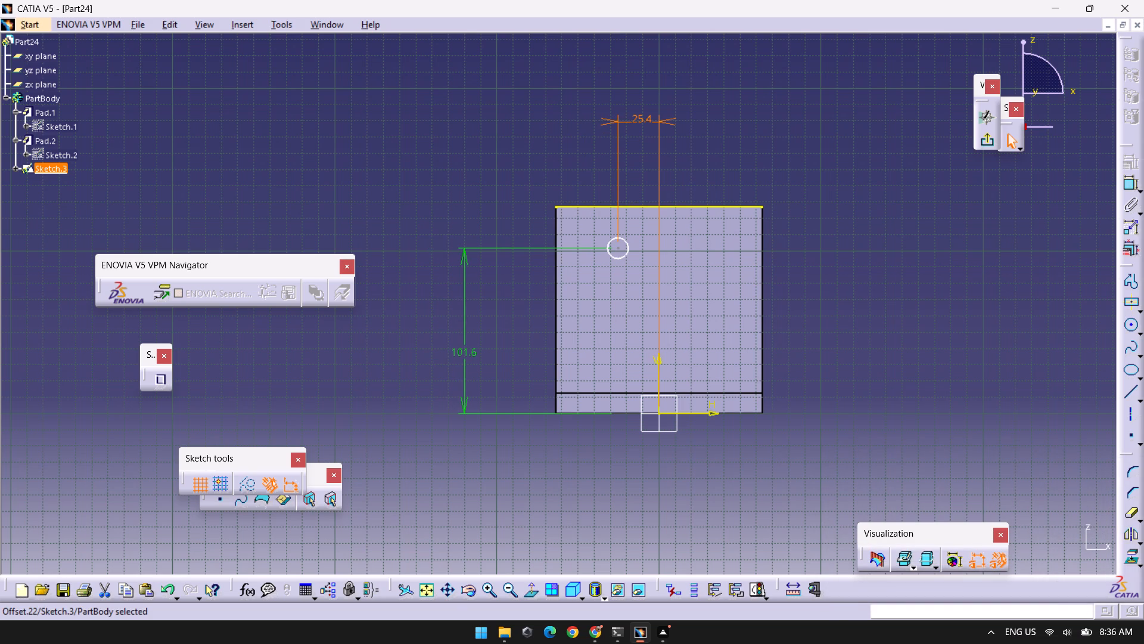
Mirror the wall circle about the vertical sketch axis.
{"action": "left_click", "coordinate": [1132, 534]}
{"action": "left_click", "coordinate": [624, 249]}
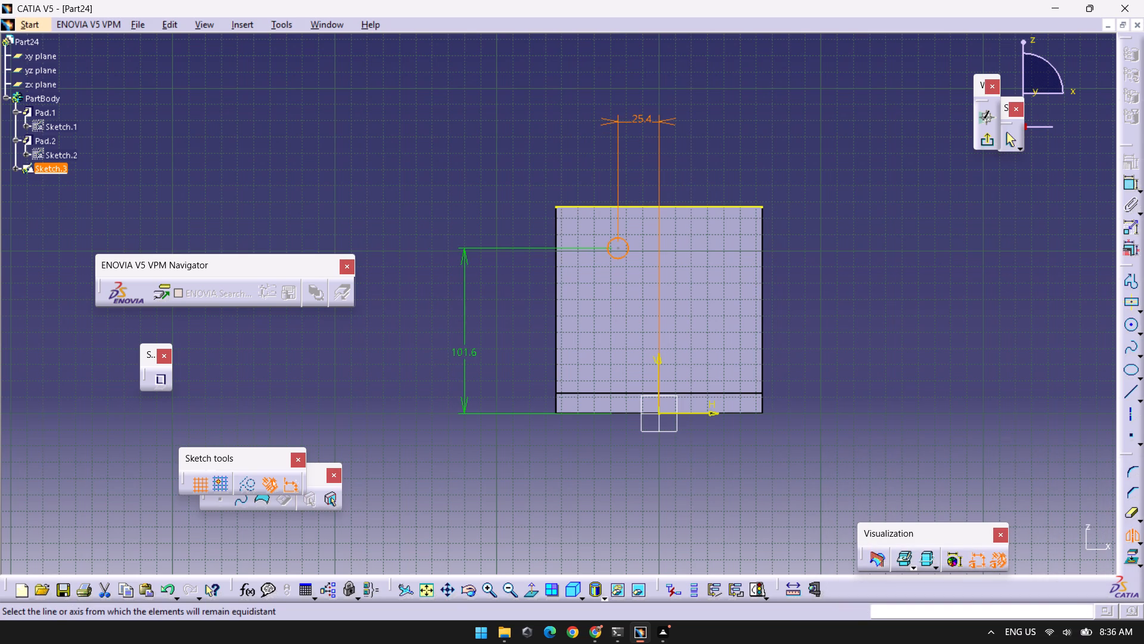
{"action": "left_click", "coordinate": [658, 376]}
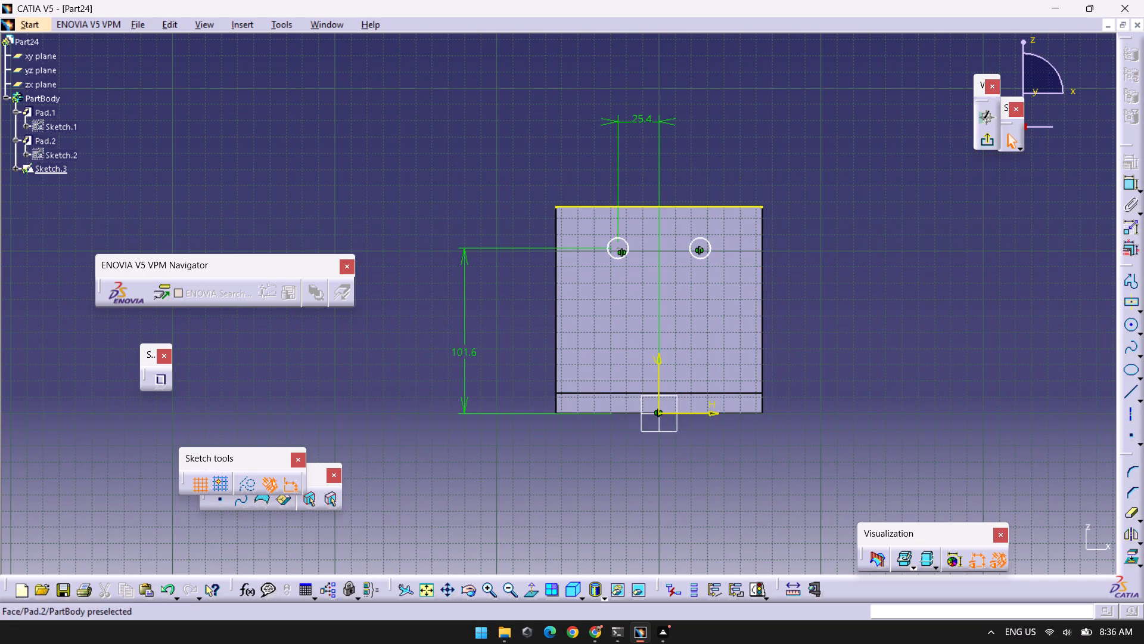
{"action": "left_click", "coordinate": [845, 330]}
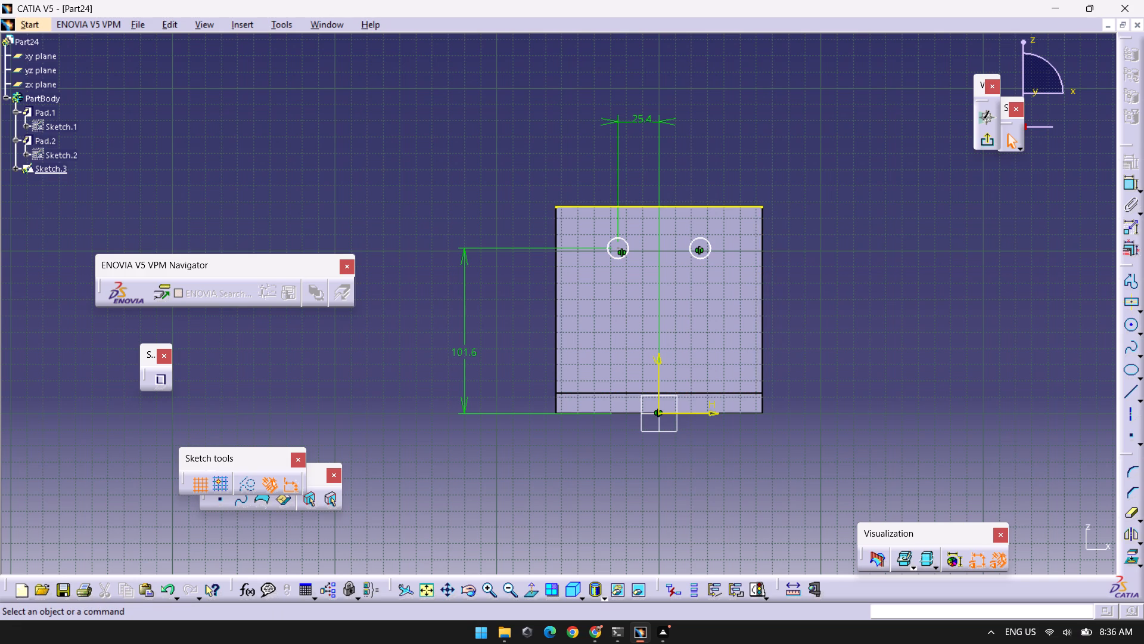
Delete the projected top edge of the wall from the sketch.
{"action": "left_click", "coordinate": [661, 207]}
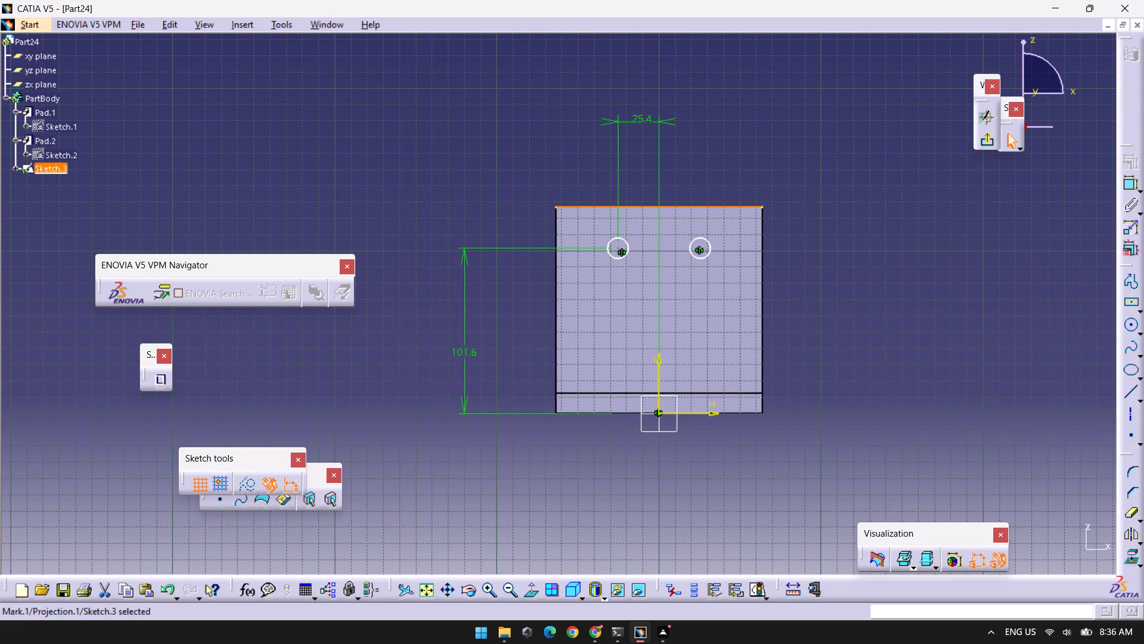
{"action": "key", "text": "Delete"}
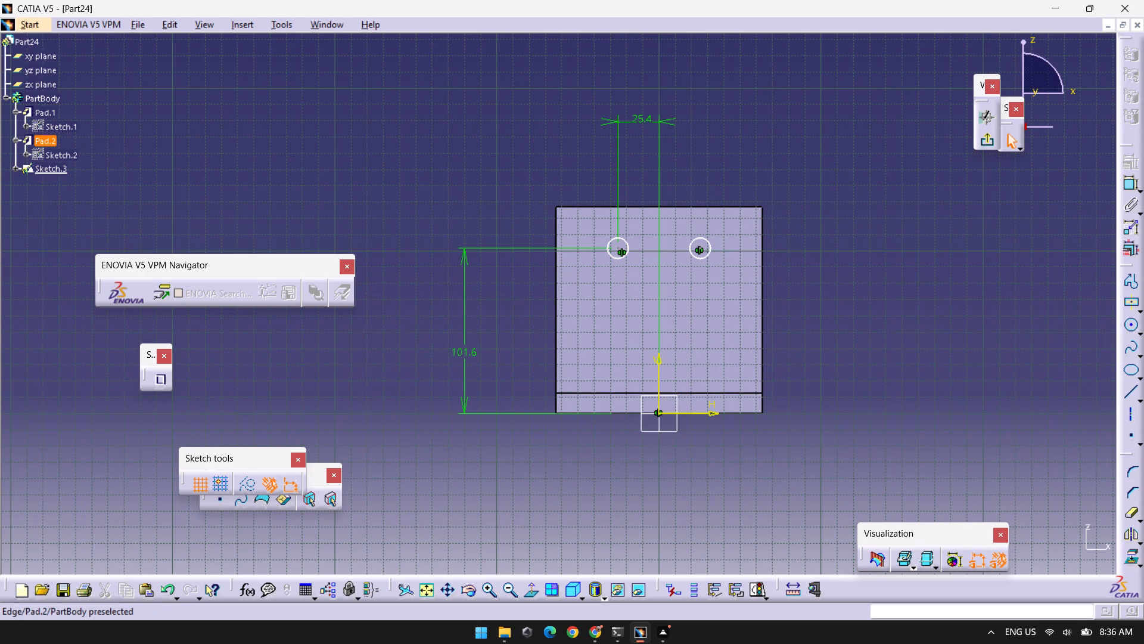
Exit the sketch and cut both circles through the upright wall as a pocket with the Up to last limit.
{"action": "left_click", "coordinate": [988, 136]}
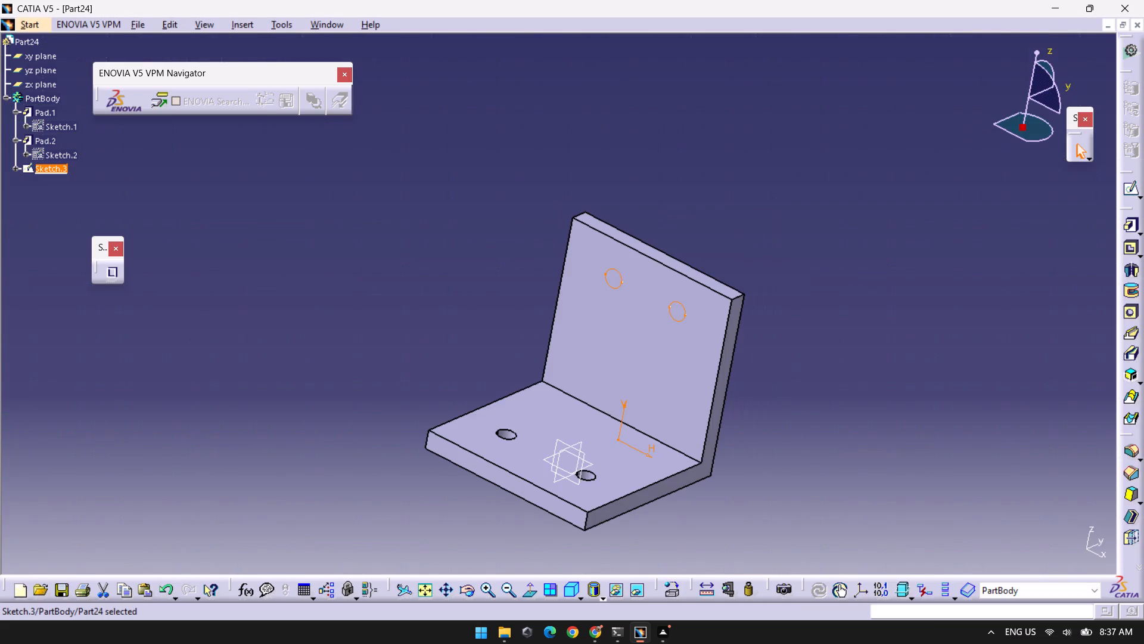
{"action": "left_click", "coordinate": [1125, 250]}
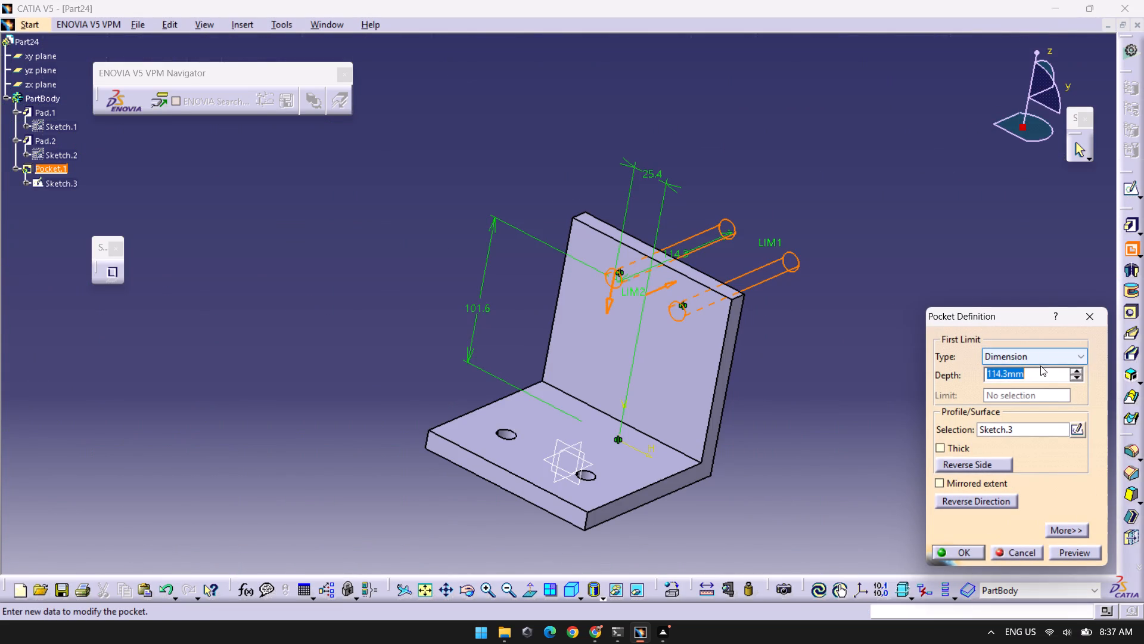
{"action": "left_click", "coordinate": [1050, 355]}
{"action": "left_click", "coordinate": [1024, 391]}
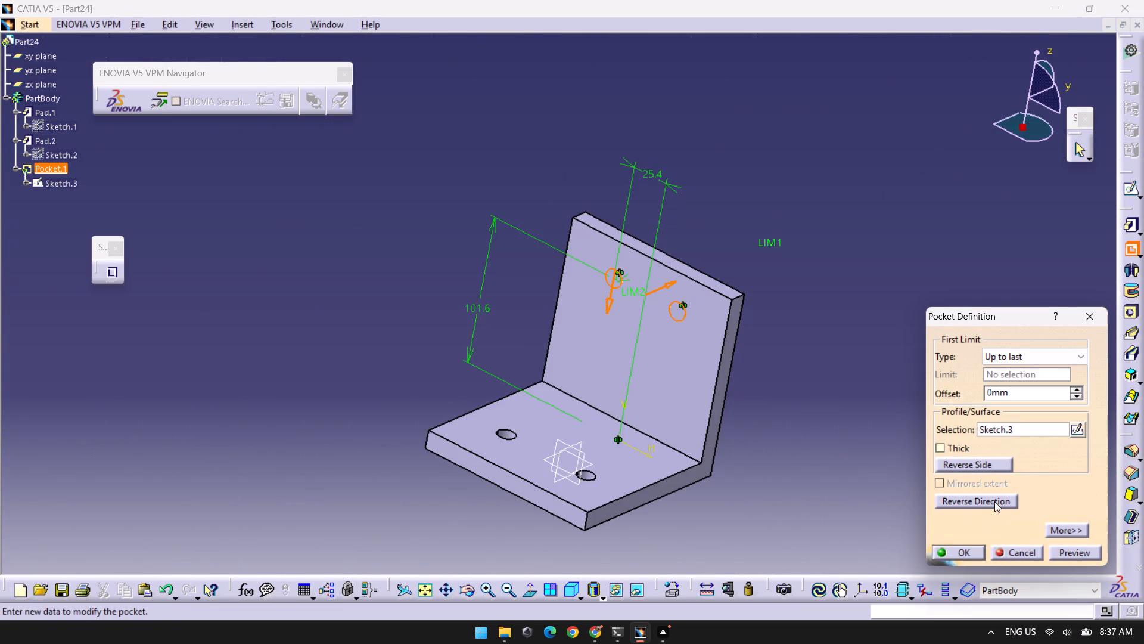
{"action": "left_click", "coordinate": [960, 549]}
{"action": "left_click", "coordinate": [902, 457]}
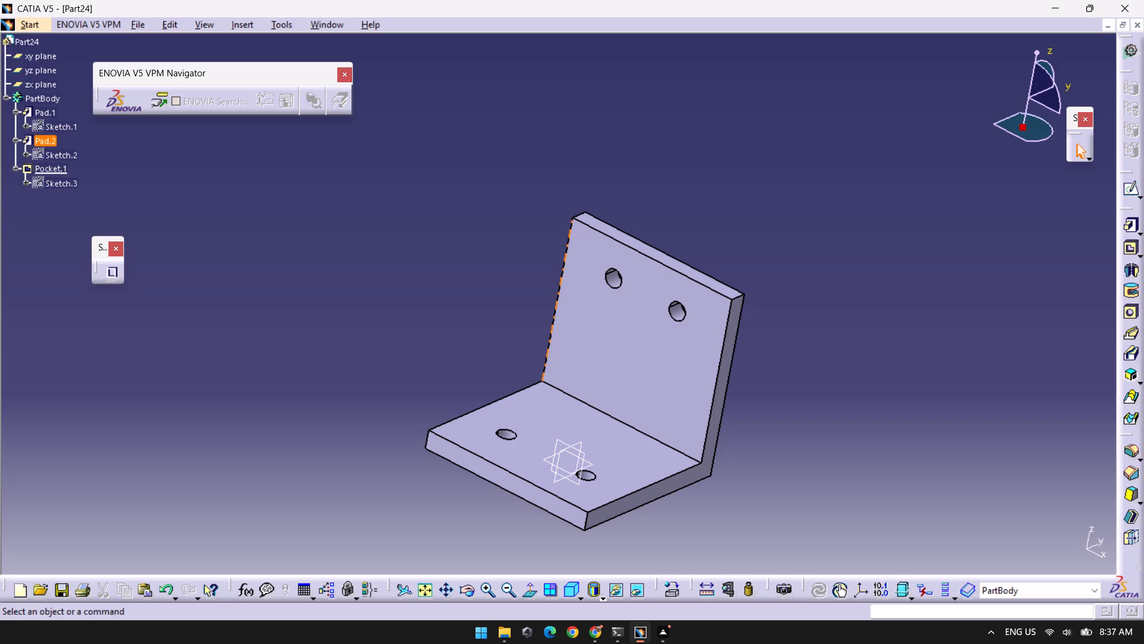
Open a new sketch on the L-shaped side face of the bracket.
{"action": "left_click", "coordinate": [727, 348]}
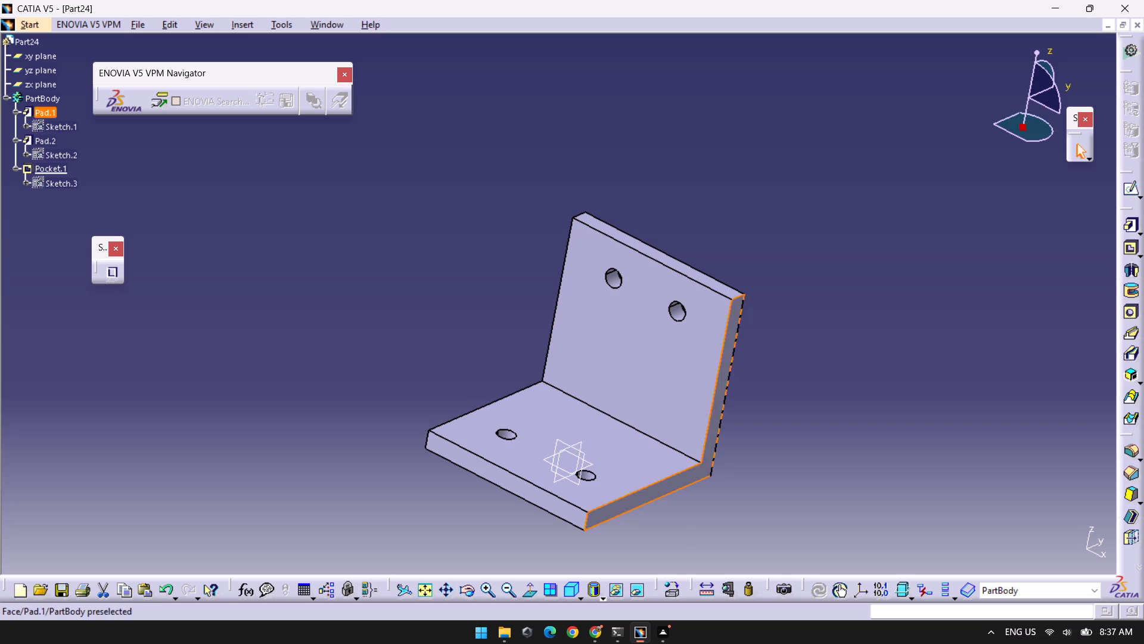
{"action": "left_click", "coordinate": [1128, 184]}
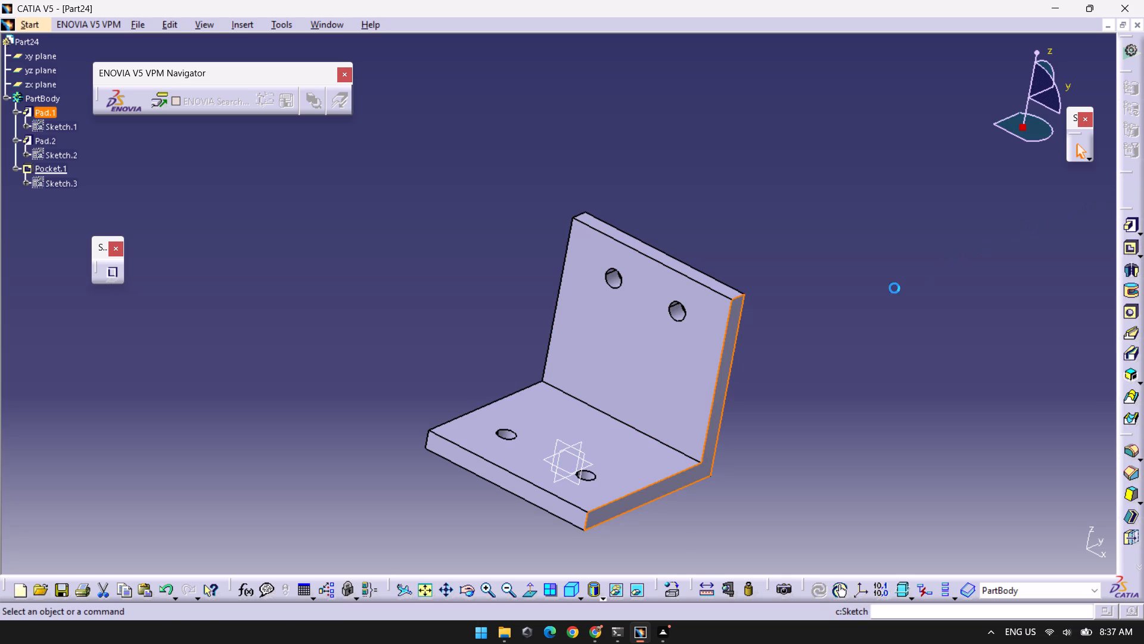
{"action": "middle_click_drag", "start_coordinate": [800, 316], "coordinate": [618, 0]}
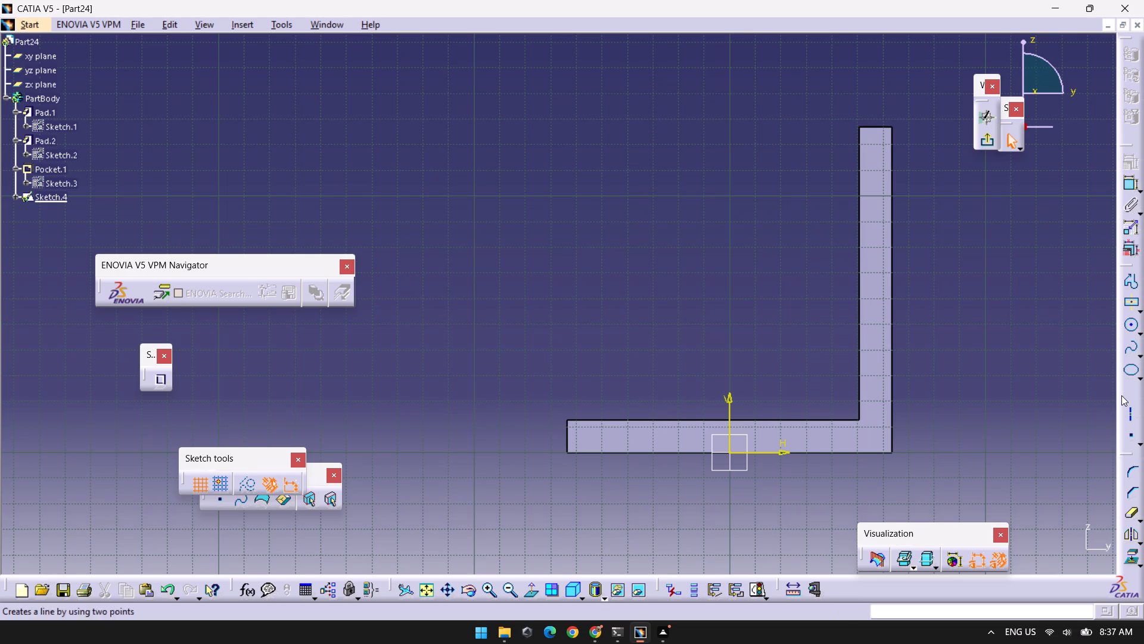
Project the short vertical edge at the base plate's free end onto the sketch plane.
{"action": "left_click", "coordinate": [1129, 282]}
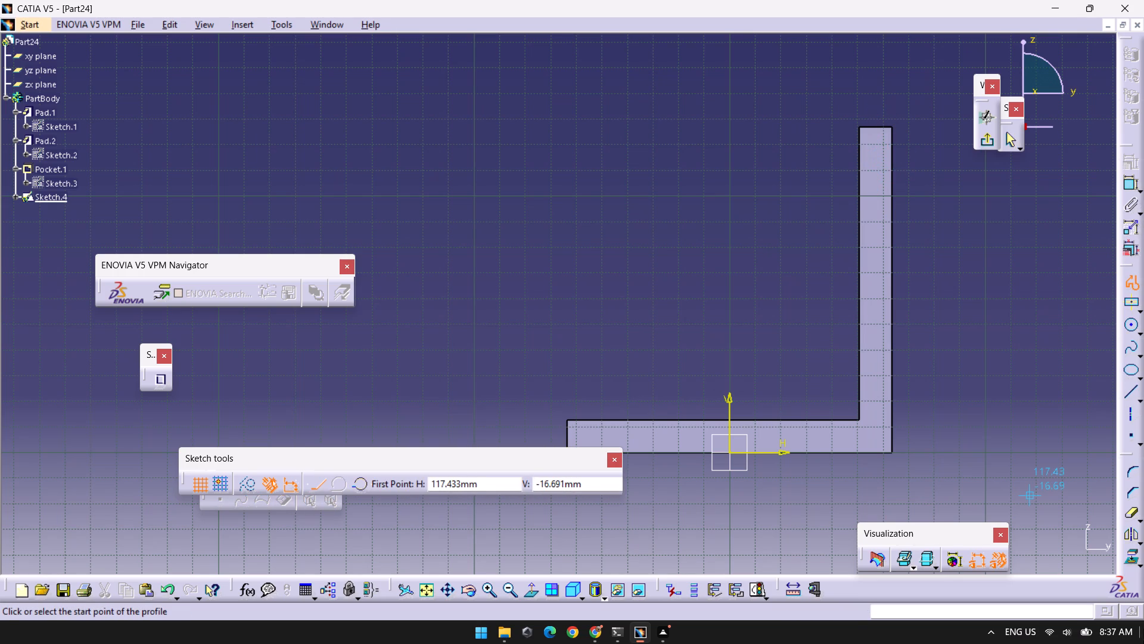
{"action": "left_click", "coordinate": [1126, 560]}
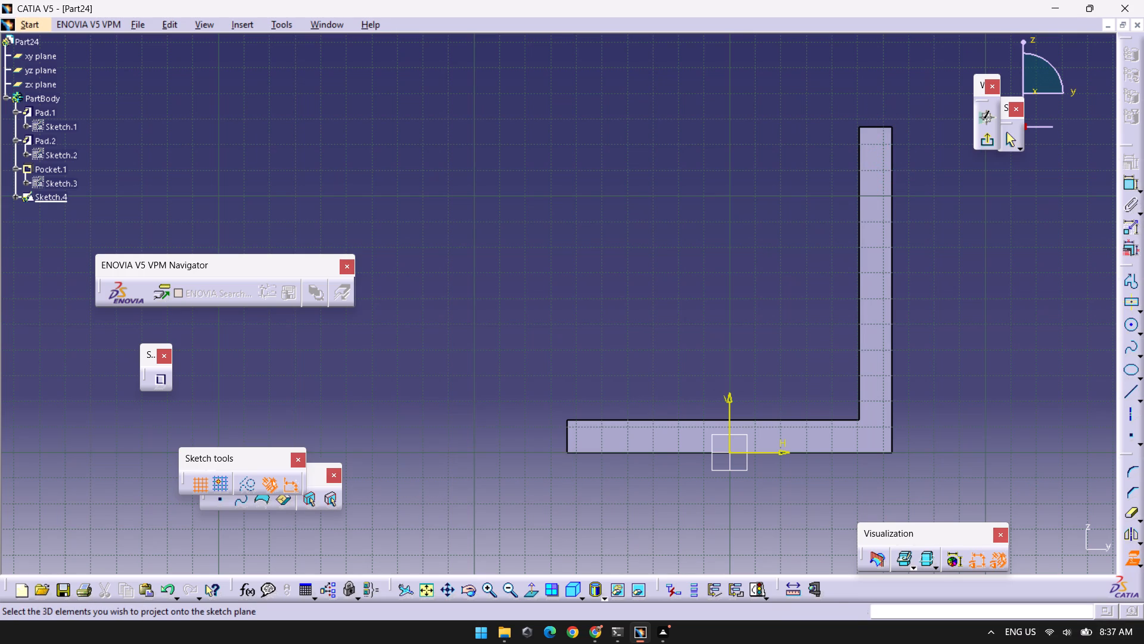
{"action": "left_click", "coordinate": [565, 436]}
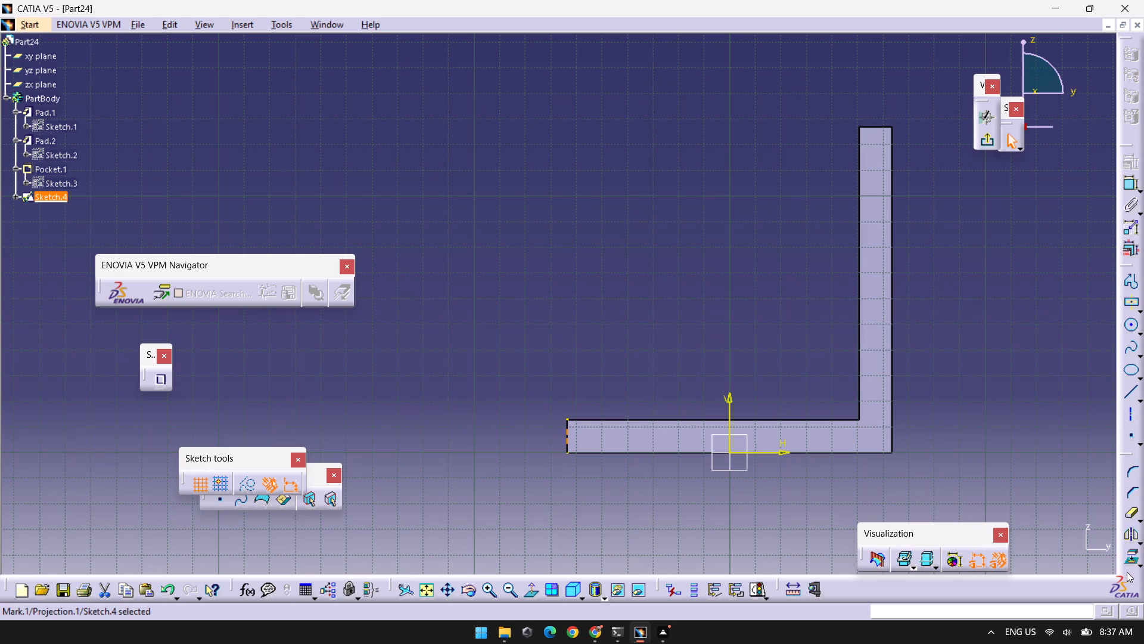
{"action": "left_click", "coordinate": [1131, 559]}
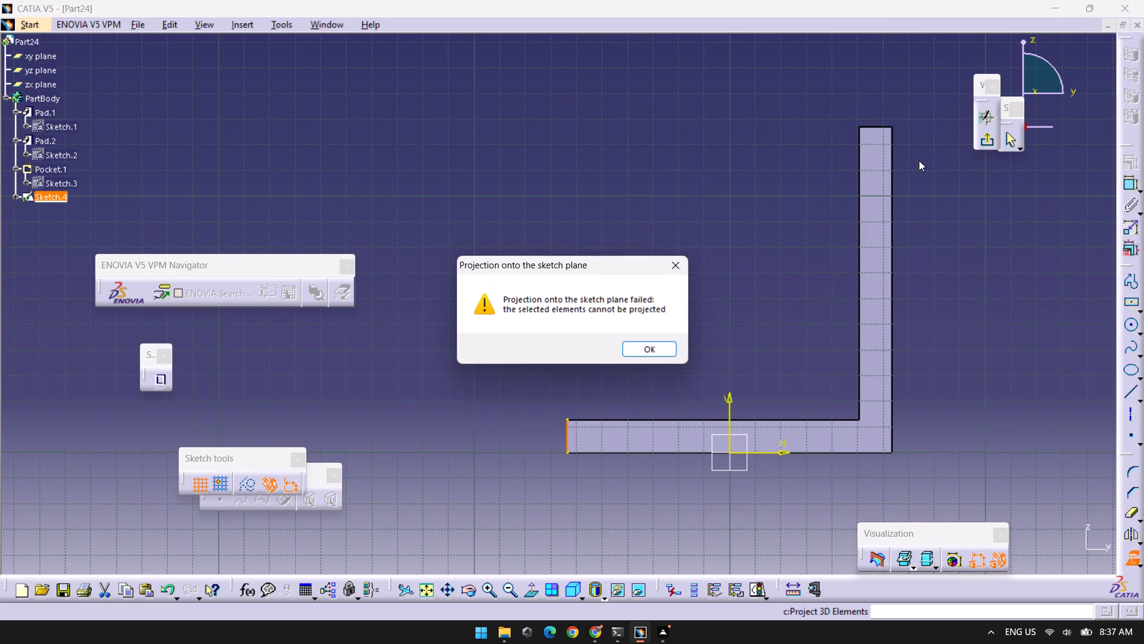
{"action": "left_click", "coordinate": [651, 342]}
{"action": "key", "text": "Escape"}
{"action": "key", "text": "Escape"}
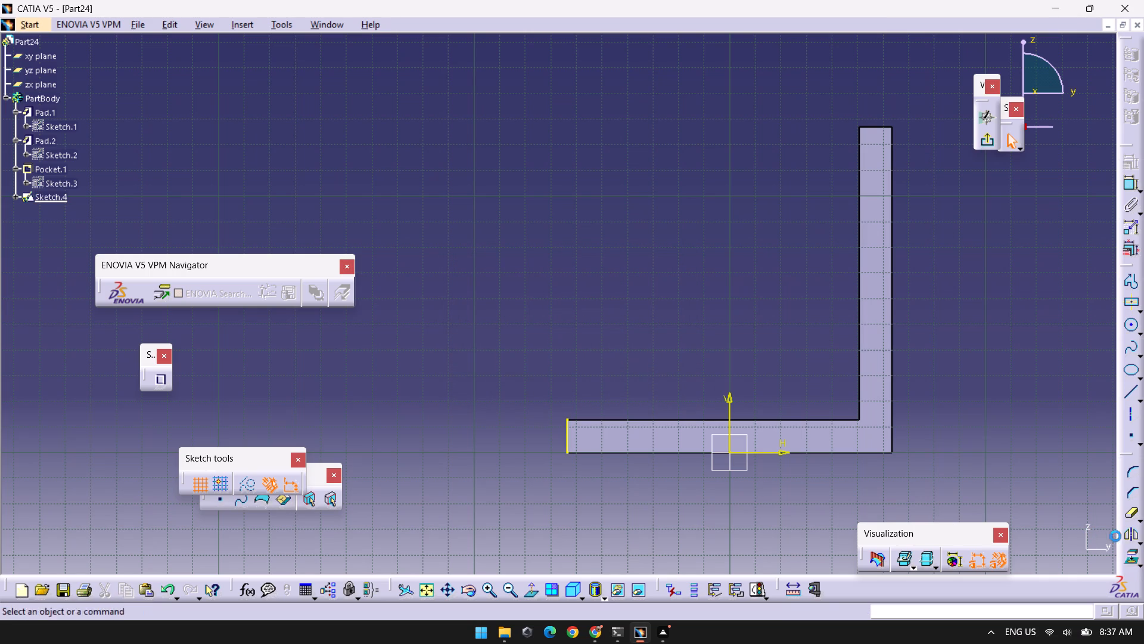
Project the complete L-shaped outline of the side face onto the sketch plane.
{"action": "left_click", "coordinate": [1129, 552]}
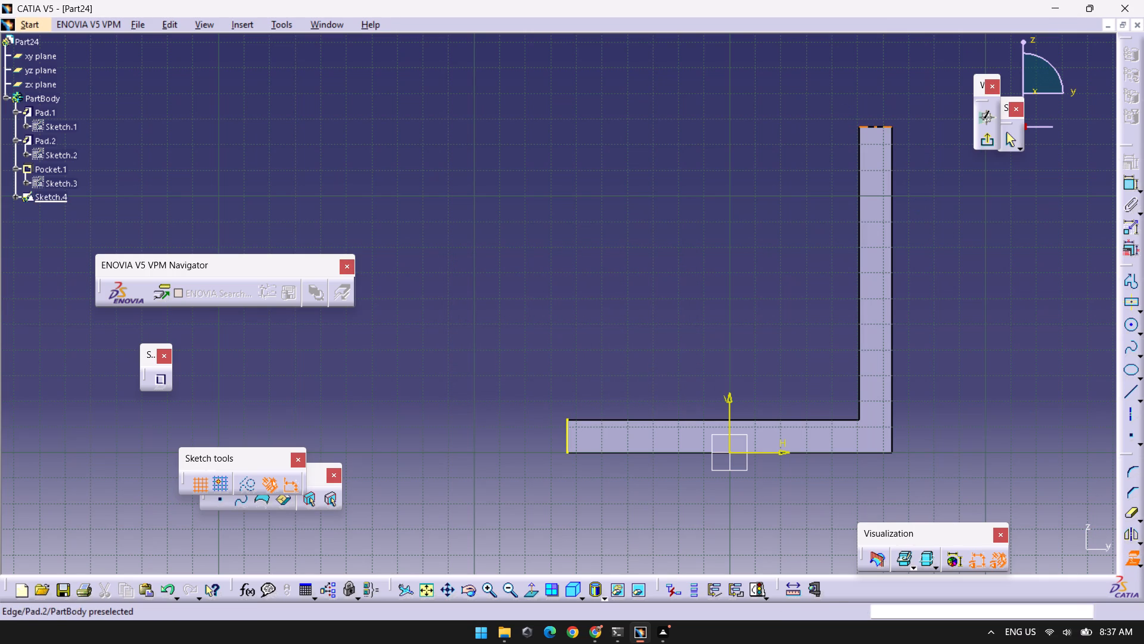
{"action": "left_click", "coordinate": [878, 130]}
{"action": "left_click", "coordinate": [965, 247]}
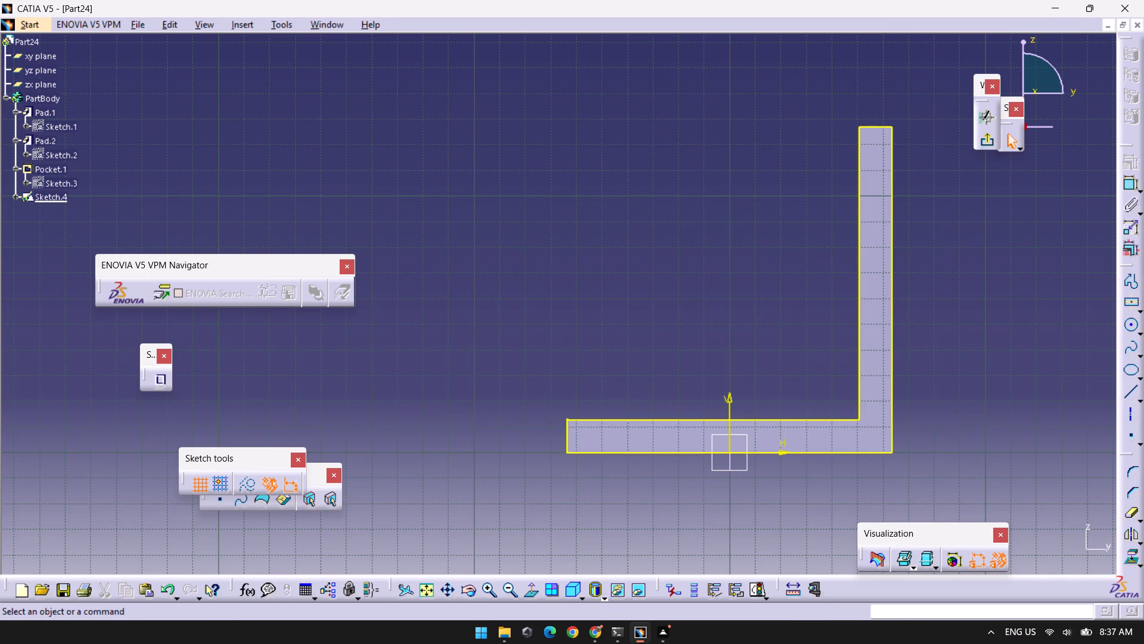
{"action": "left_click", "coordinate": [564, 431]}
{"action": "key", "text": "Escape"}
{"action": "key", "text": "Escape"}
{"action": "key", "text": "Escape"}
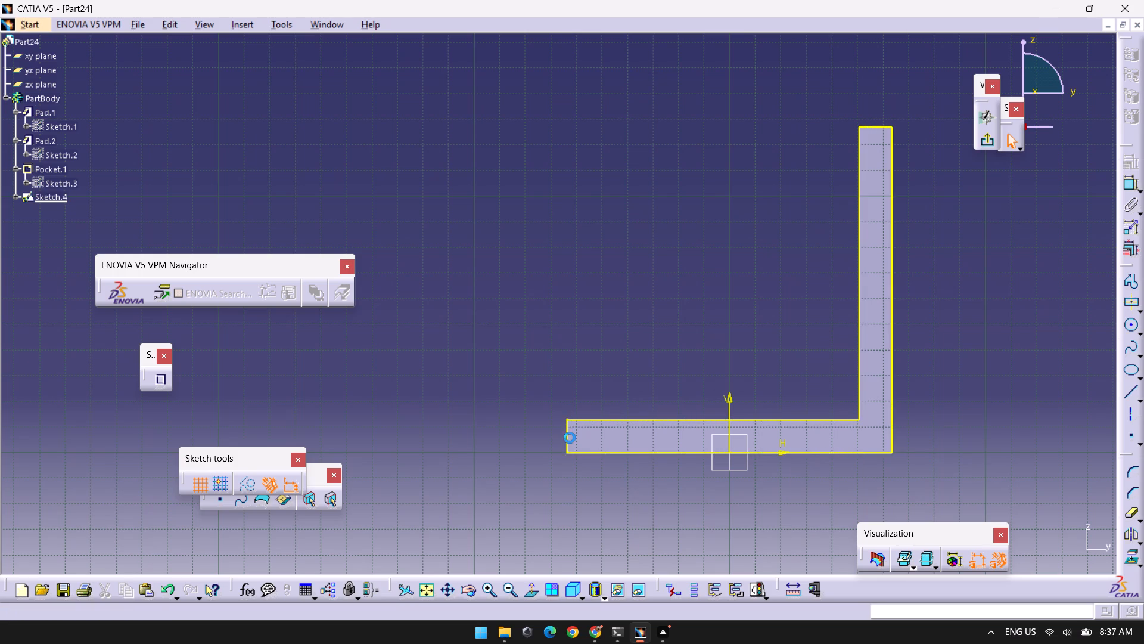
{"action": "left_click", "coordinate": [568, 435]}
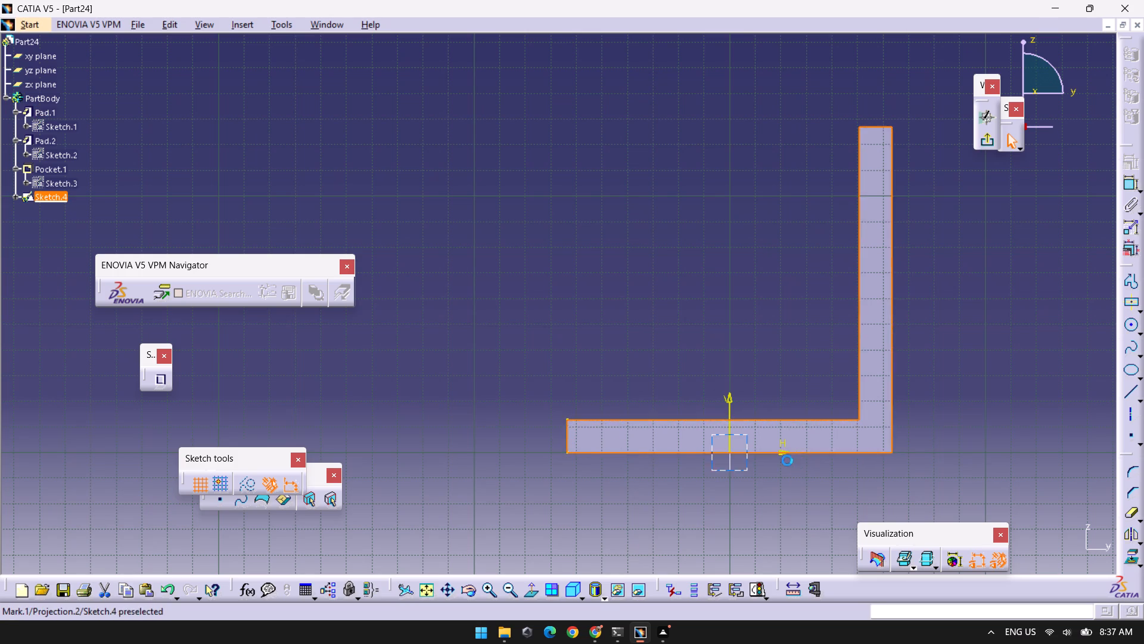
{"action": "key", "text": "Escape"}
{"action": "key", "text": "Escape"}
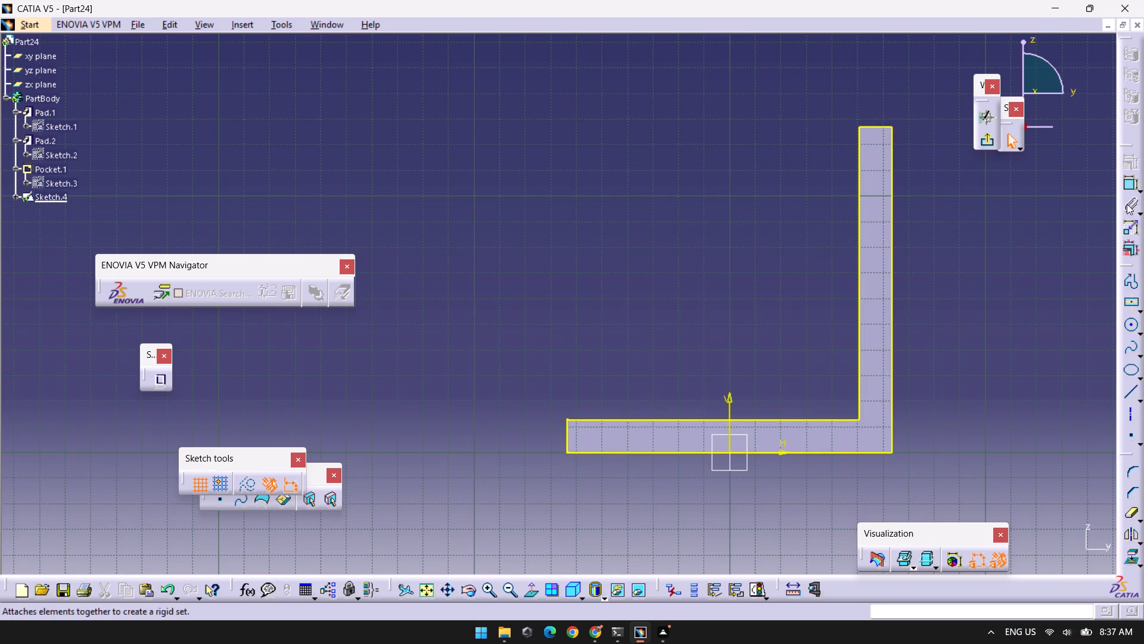
Draw a closed triangular profile in the bracket's inner corner, with legs about 114 mm along the wall and base plate and a diagonal between their ends.
{"action": "left_click", "coordinate": [1130, 277]}
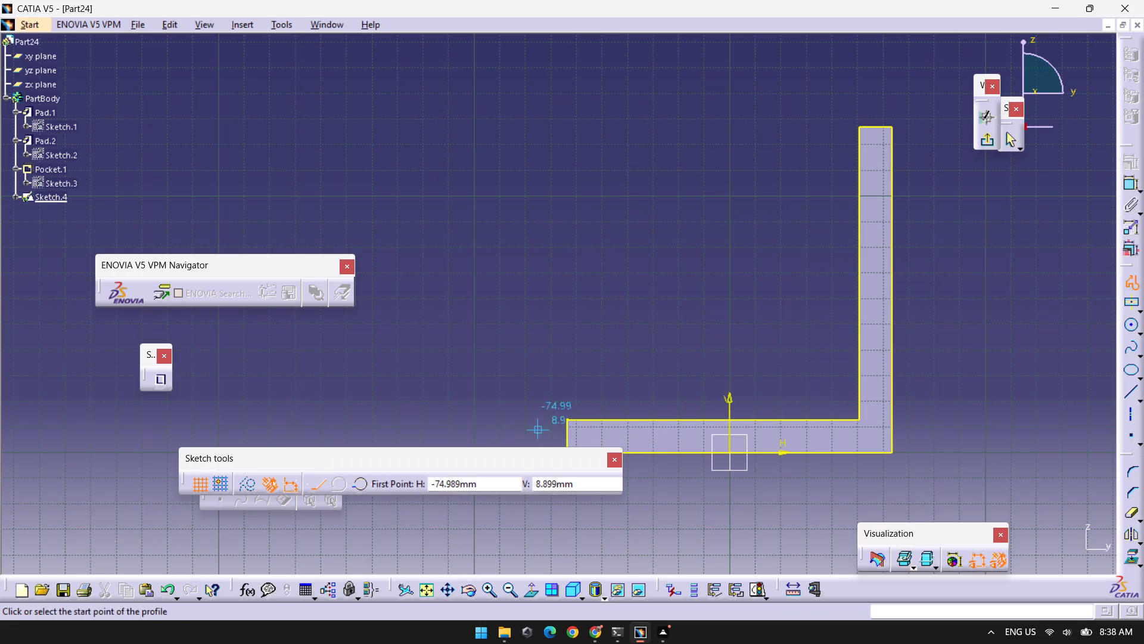
{"action": "left_click", "coordinate": [568, 417]}
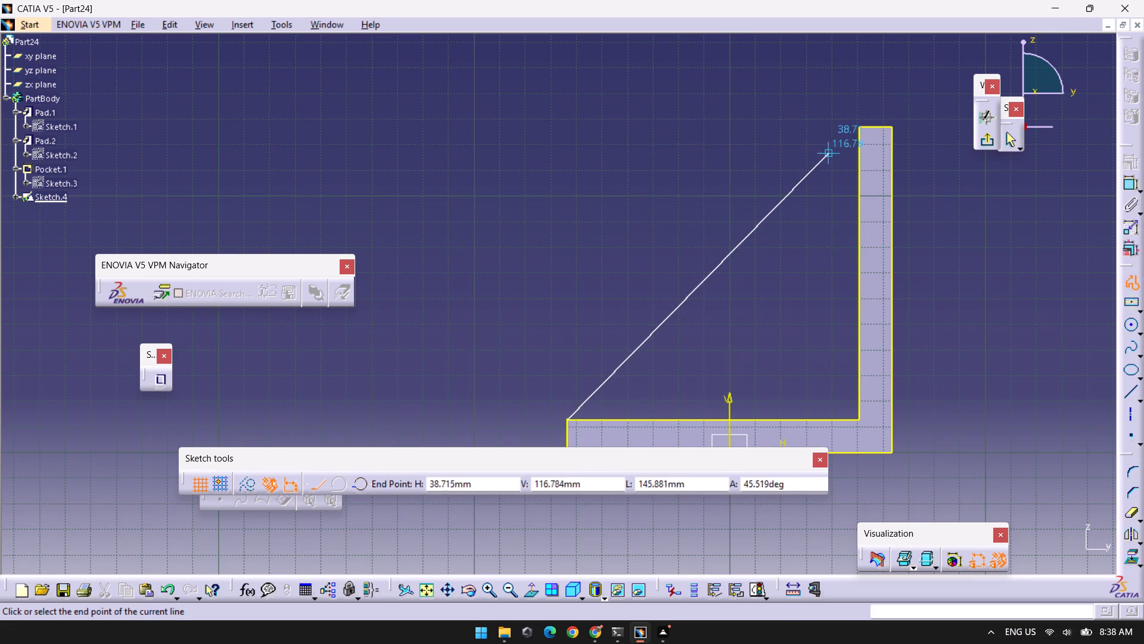
{"action": "left_click", "coordinate": [857, 128]}
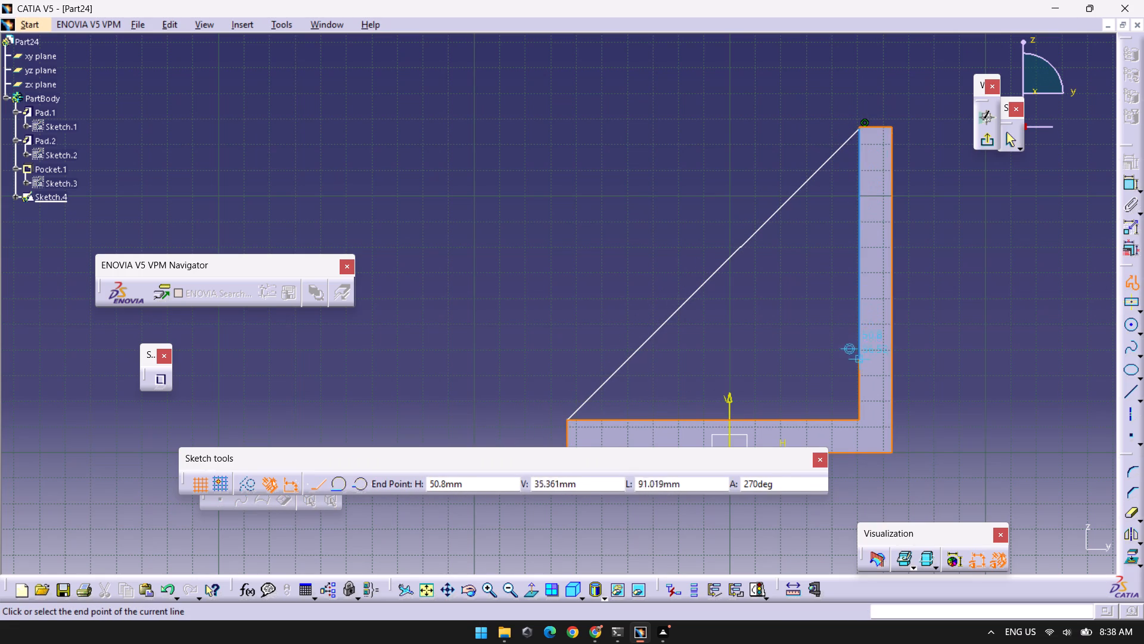
{"action": "left_click", "coordinate": [860, 422]}
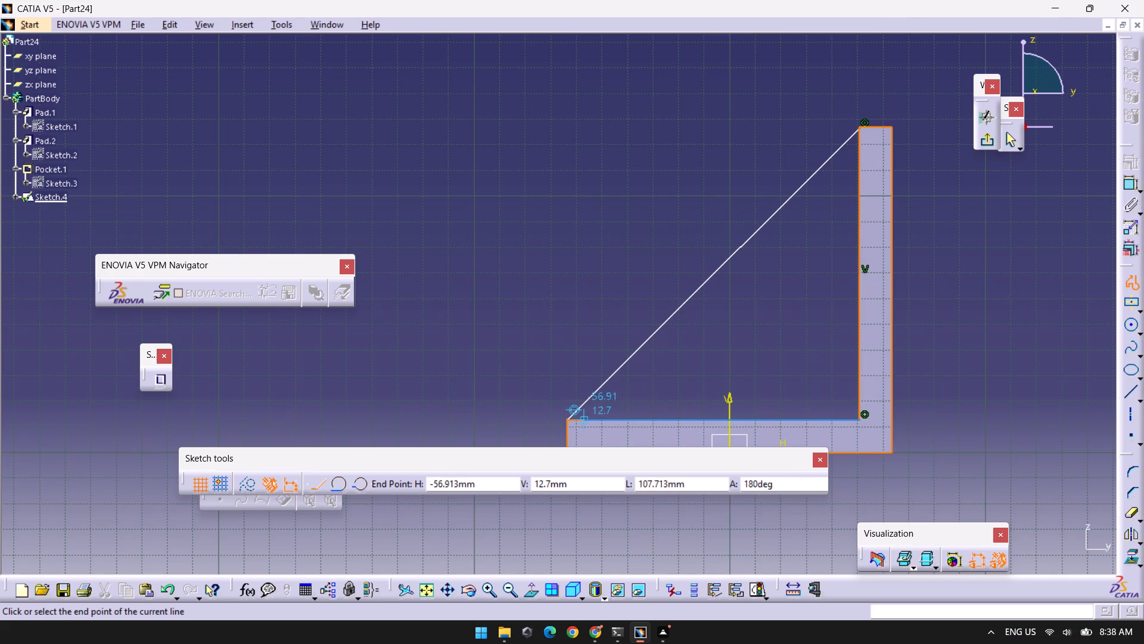
{"action": "left_click", "coordinate": [569, 422]}
{"action": "key", "text": "Escape"}
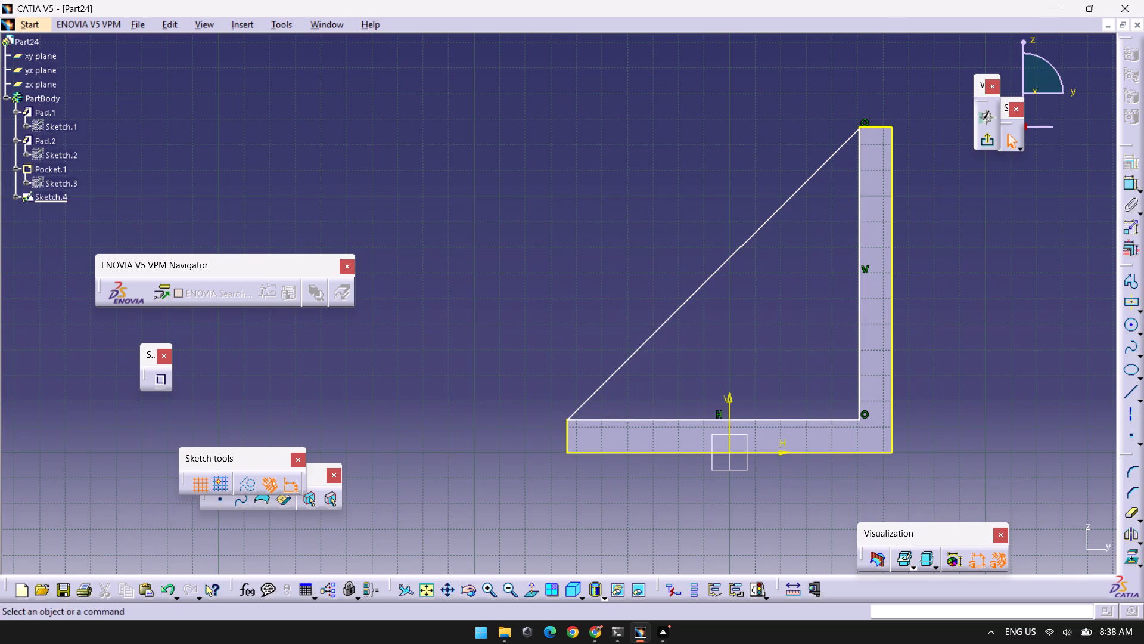
{"action": "key", "text": "Escape"}
Delete the projected L-shaped outline and the projected short end edge, keeping only the triangle in the sketch.
{"action": "left_click", "coordinate": [892, 339]}
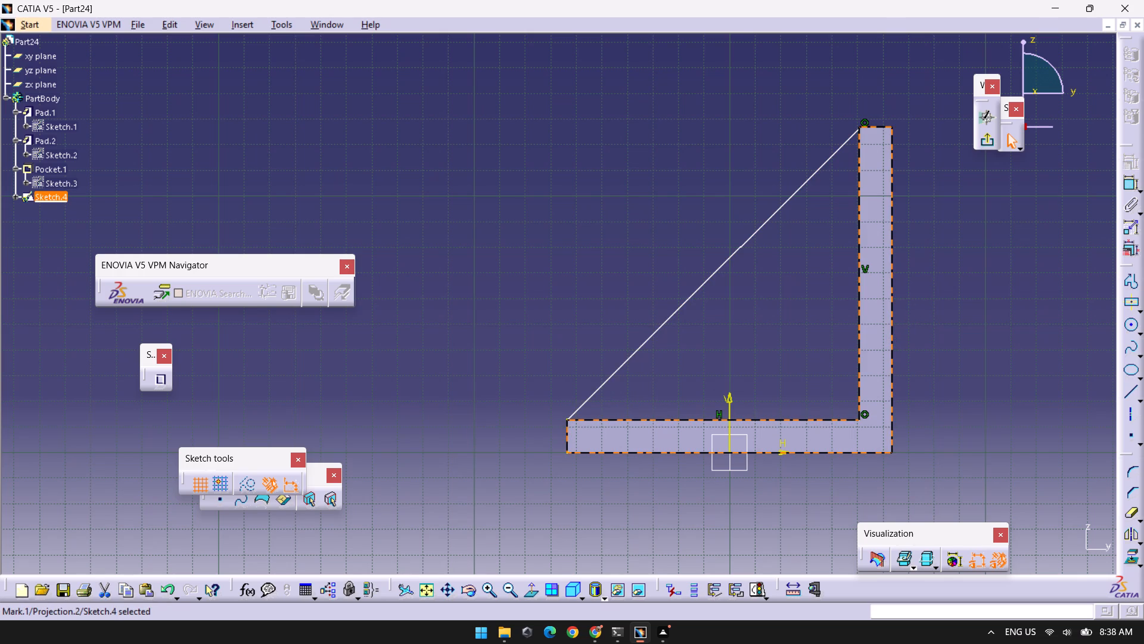
{"action": "key", "text": "Delete"}
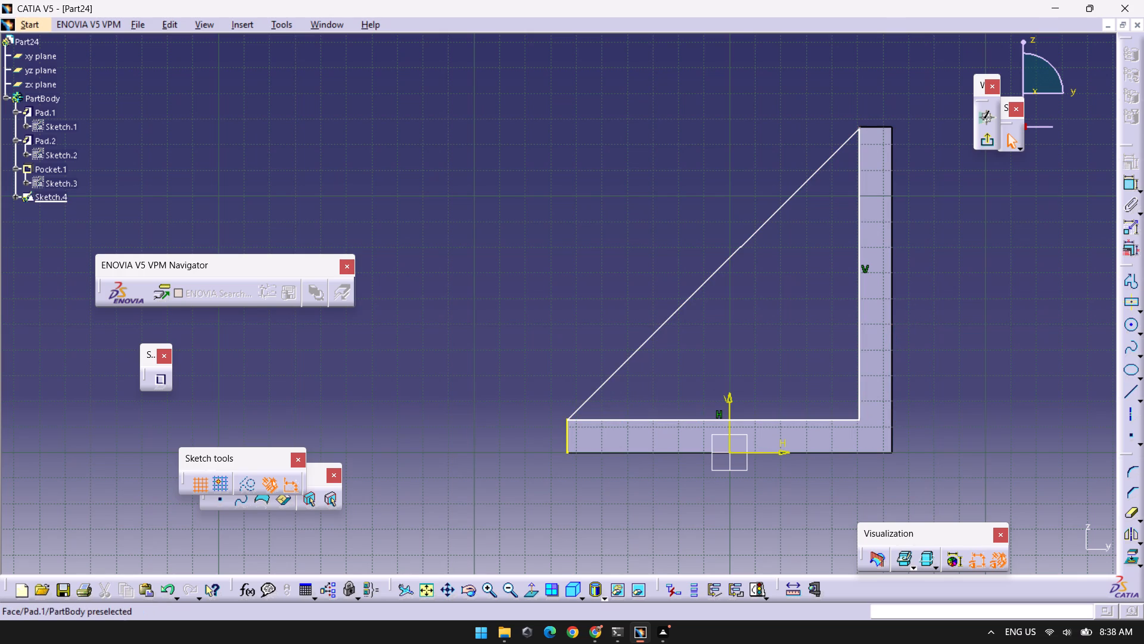
{"action": "left_click", "coordinate": [568, 435]}
{"action": "key", "text": "Delete"}
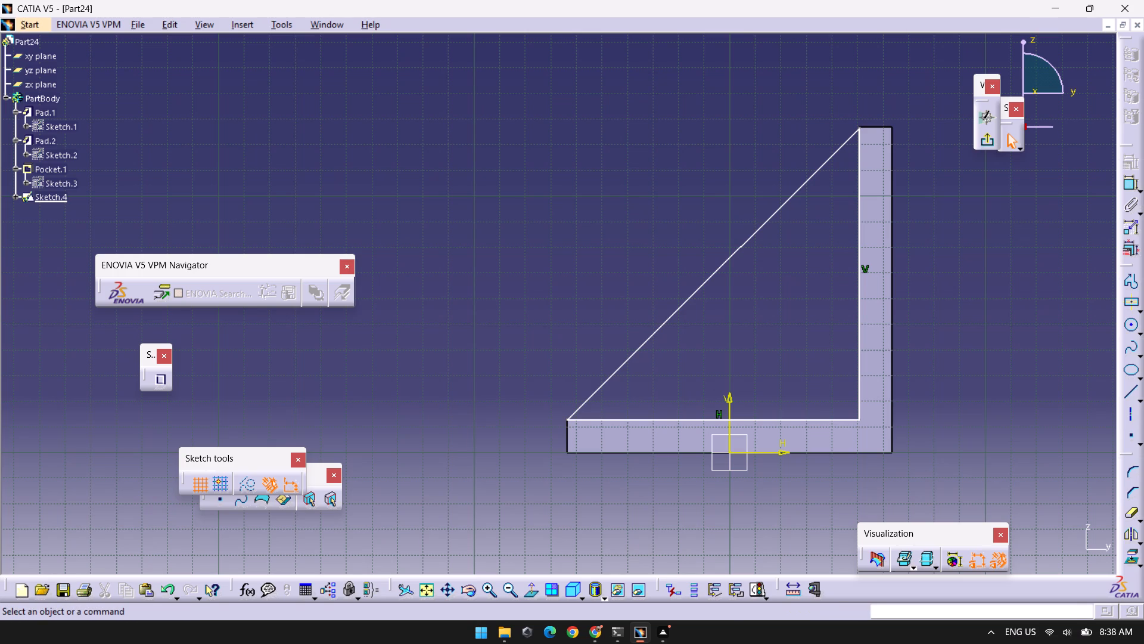
Exit the sketch and pad the triangle 12.7 mm in the reversed direction, inward over the base plate.
{"action": "left_click", "coordinate": [988, 136]}
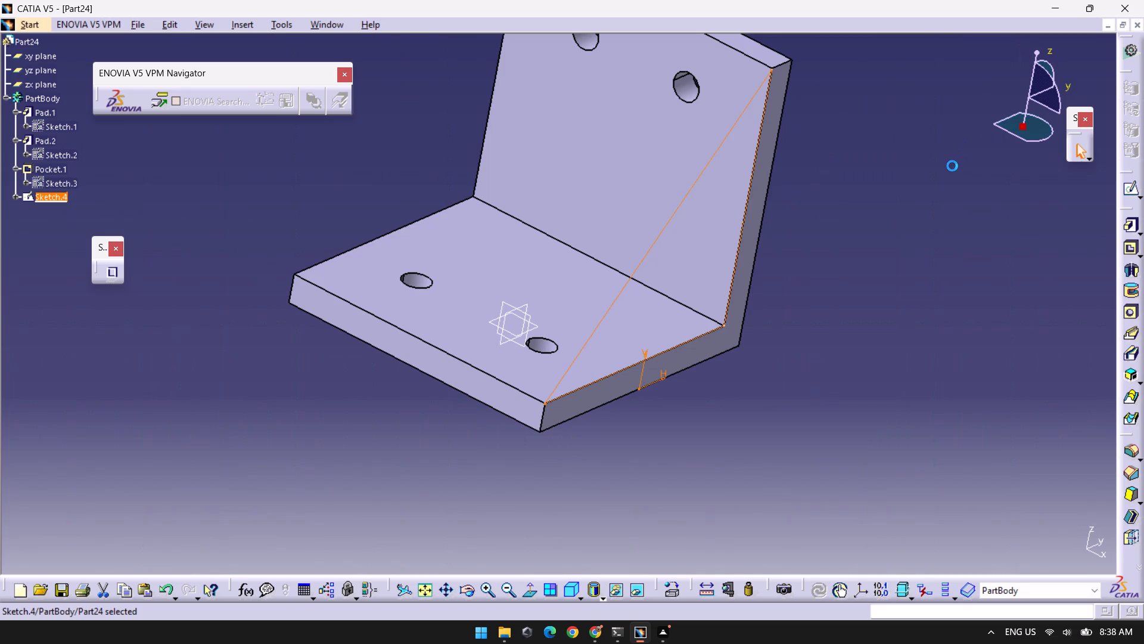
{"action": "left_click", "coordinate": [1133, 225]}
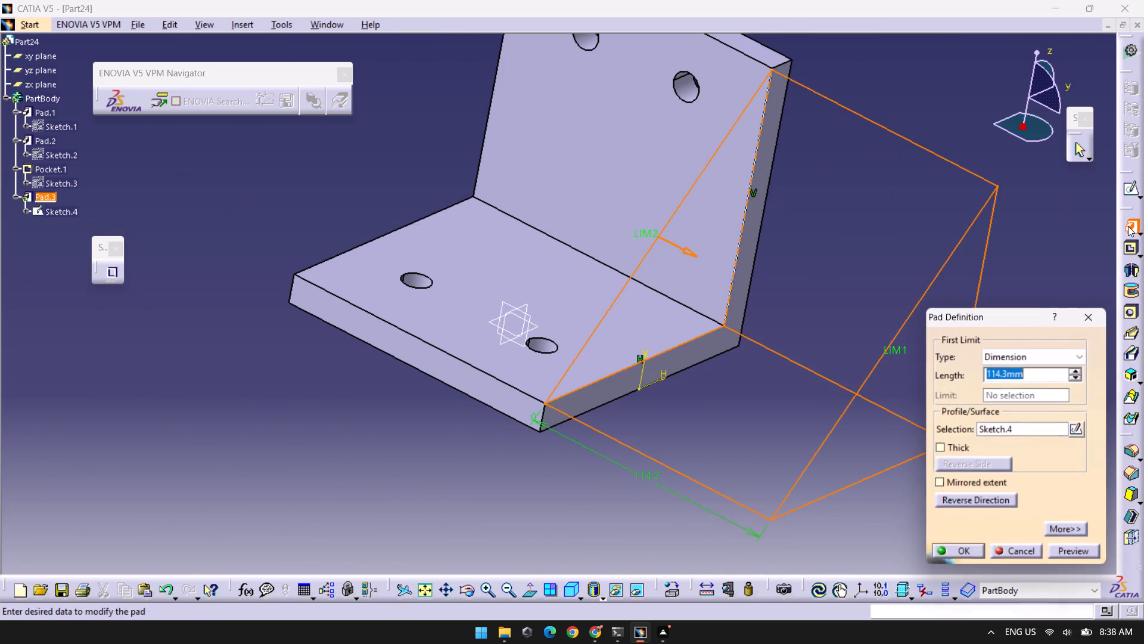
{"action": "left_click", "coordinate": [970, 506]}
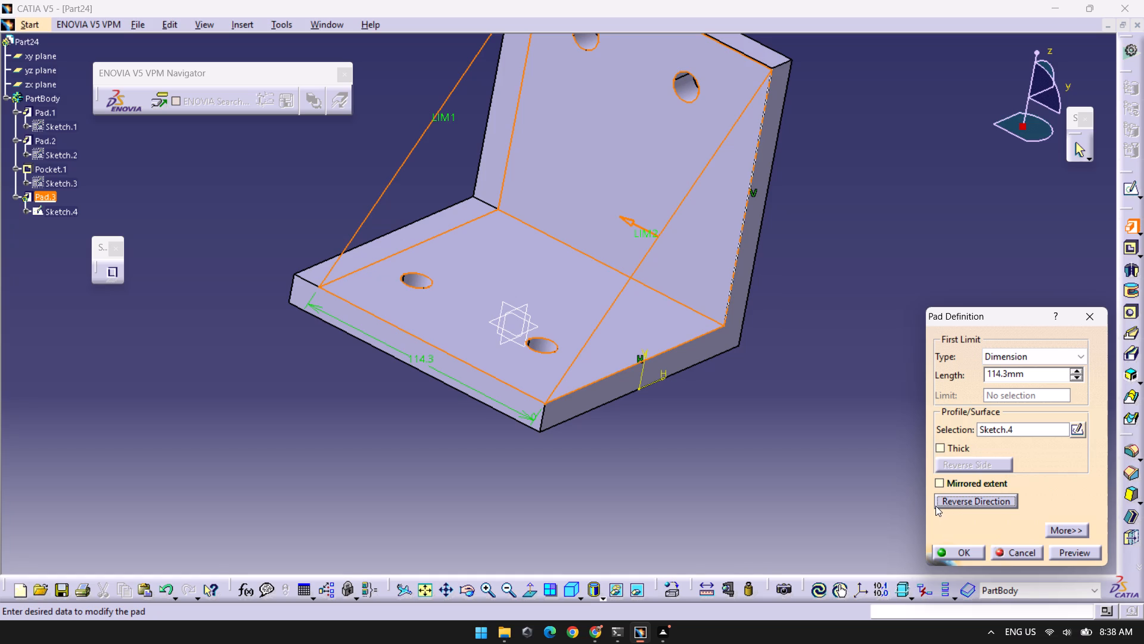
{"action": "type", "text": "12."}
{"action": "double_click", "coordinate": [1025, 370]}
{"action": "type", "text": "12.7"}
{"action": "key", "text": "Return"}
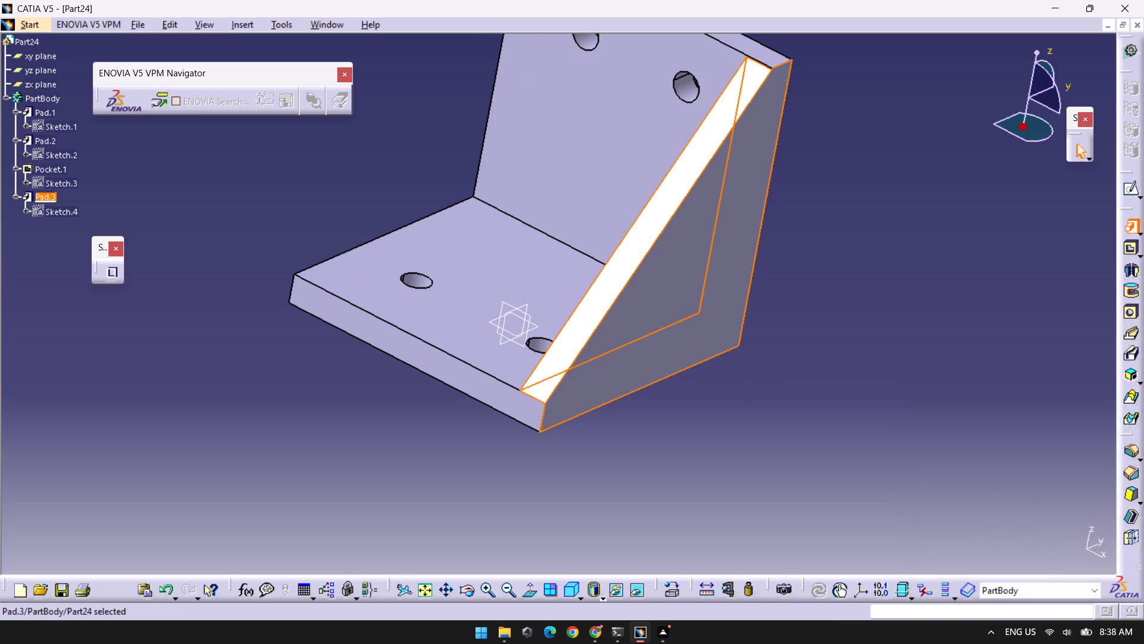
{"action": "left_click", "coordinate": [950, 358]}
{"action": "left_click", "coordinate": [825, 395]}
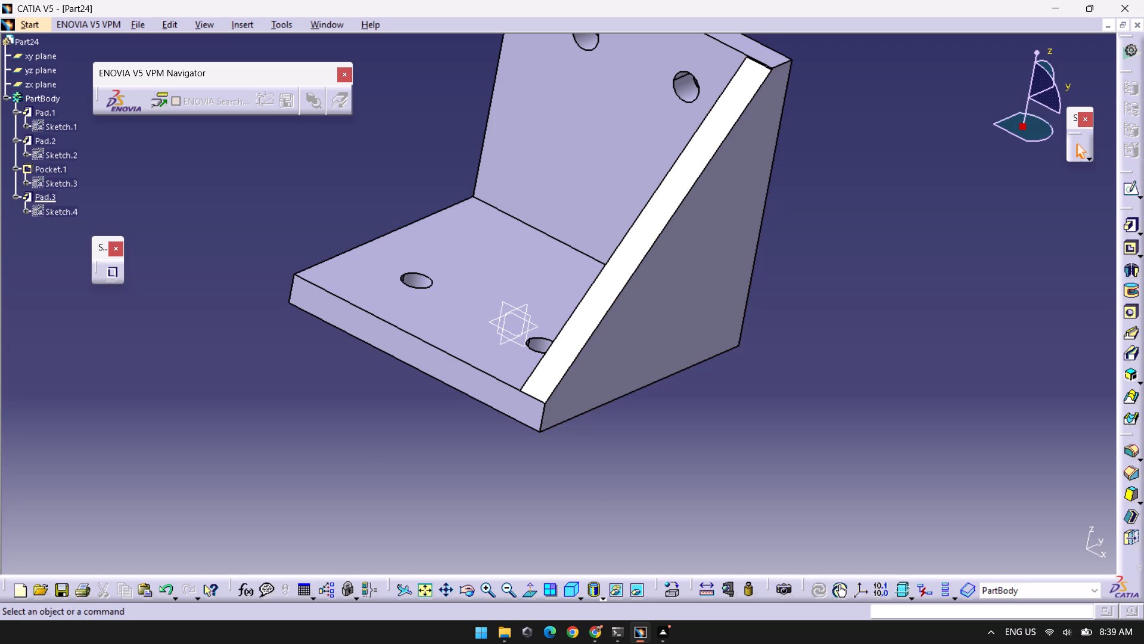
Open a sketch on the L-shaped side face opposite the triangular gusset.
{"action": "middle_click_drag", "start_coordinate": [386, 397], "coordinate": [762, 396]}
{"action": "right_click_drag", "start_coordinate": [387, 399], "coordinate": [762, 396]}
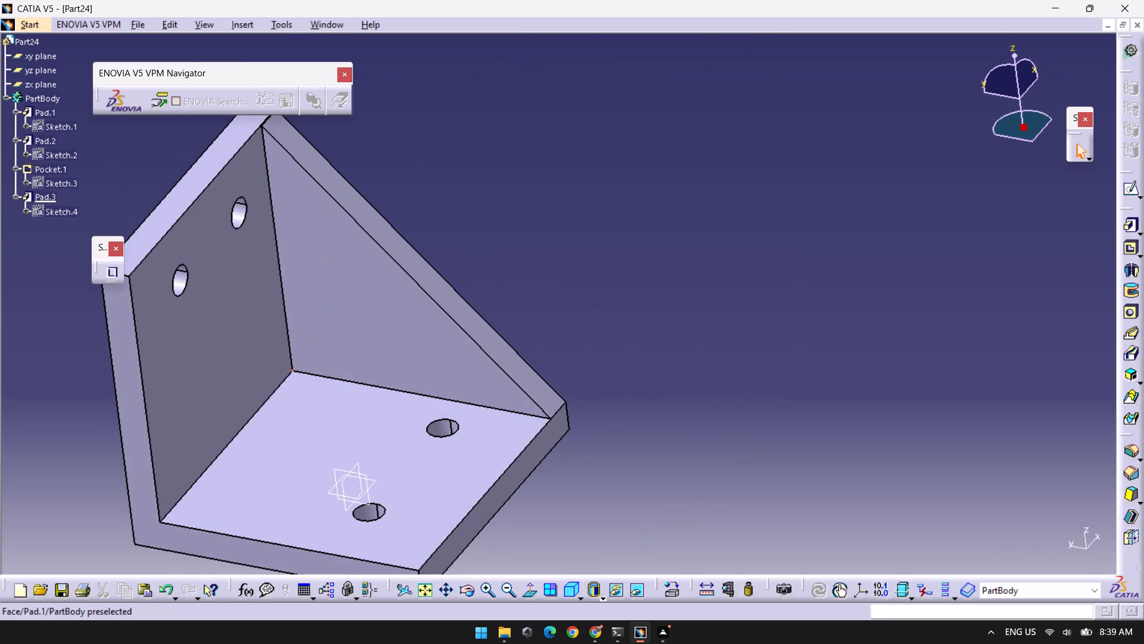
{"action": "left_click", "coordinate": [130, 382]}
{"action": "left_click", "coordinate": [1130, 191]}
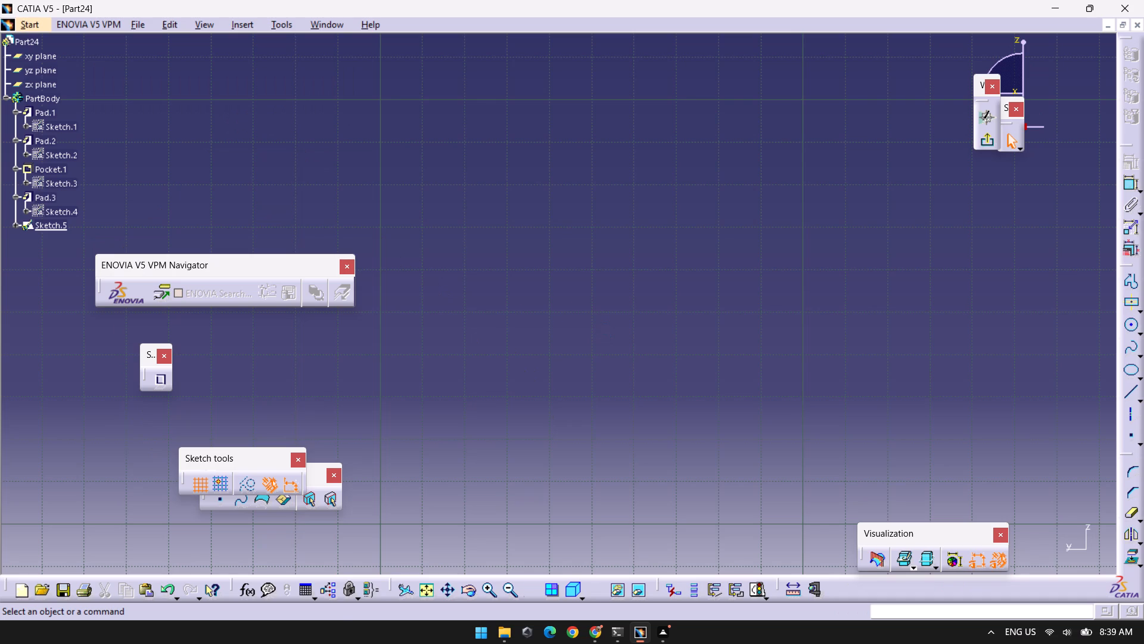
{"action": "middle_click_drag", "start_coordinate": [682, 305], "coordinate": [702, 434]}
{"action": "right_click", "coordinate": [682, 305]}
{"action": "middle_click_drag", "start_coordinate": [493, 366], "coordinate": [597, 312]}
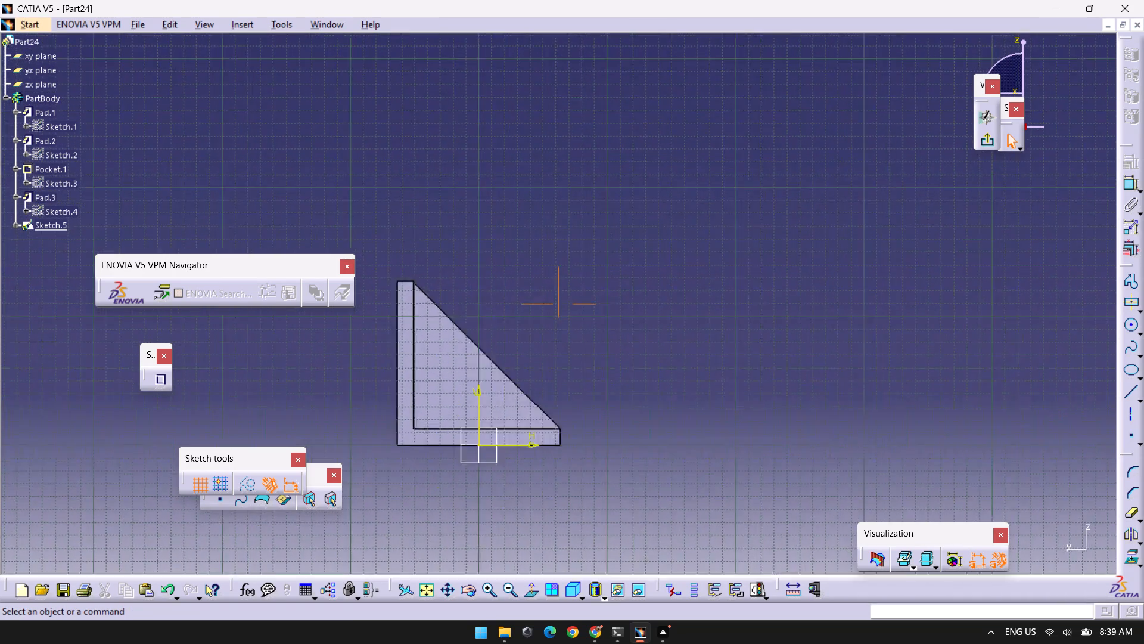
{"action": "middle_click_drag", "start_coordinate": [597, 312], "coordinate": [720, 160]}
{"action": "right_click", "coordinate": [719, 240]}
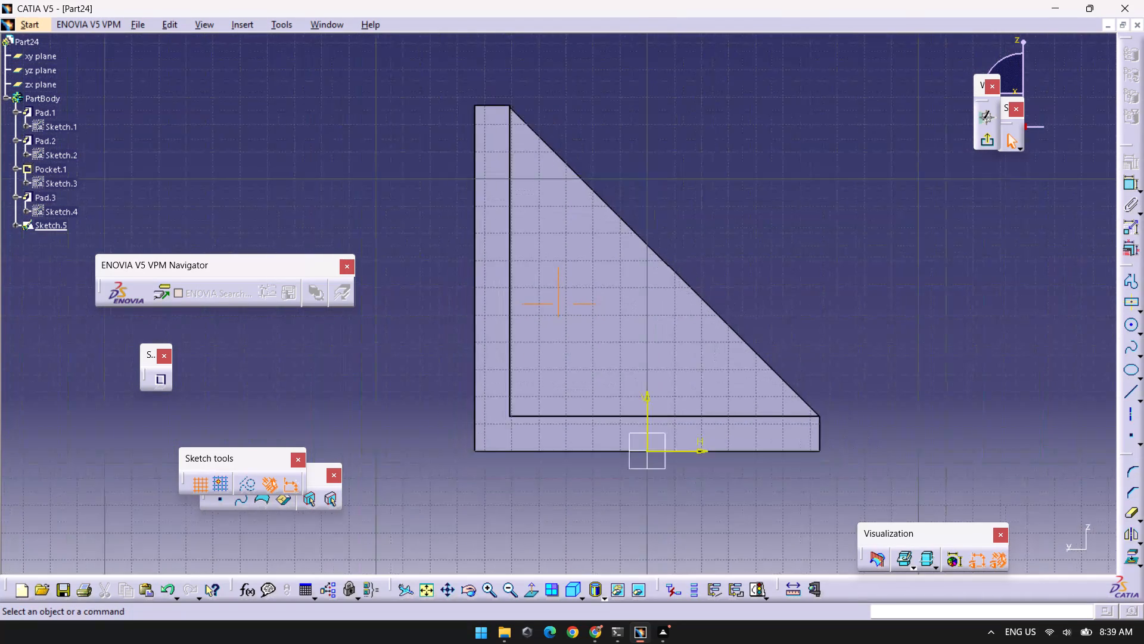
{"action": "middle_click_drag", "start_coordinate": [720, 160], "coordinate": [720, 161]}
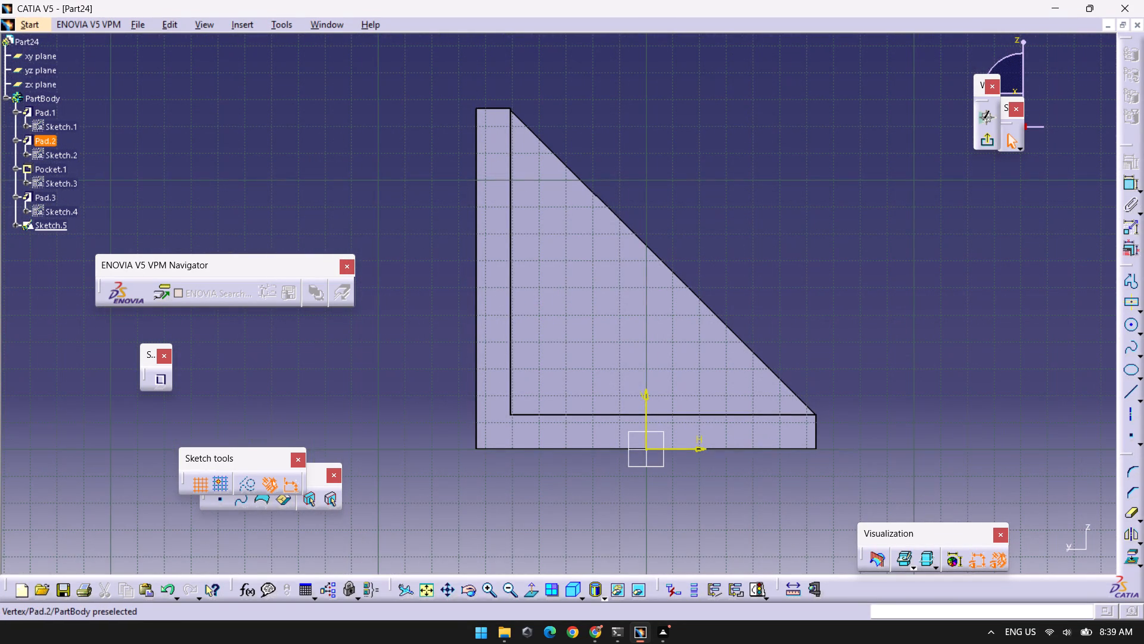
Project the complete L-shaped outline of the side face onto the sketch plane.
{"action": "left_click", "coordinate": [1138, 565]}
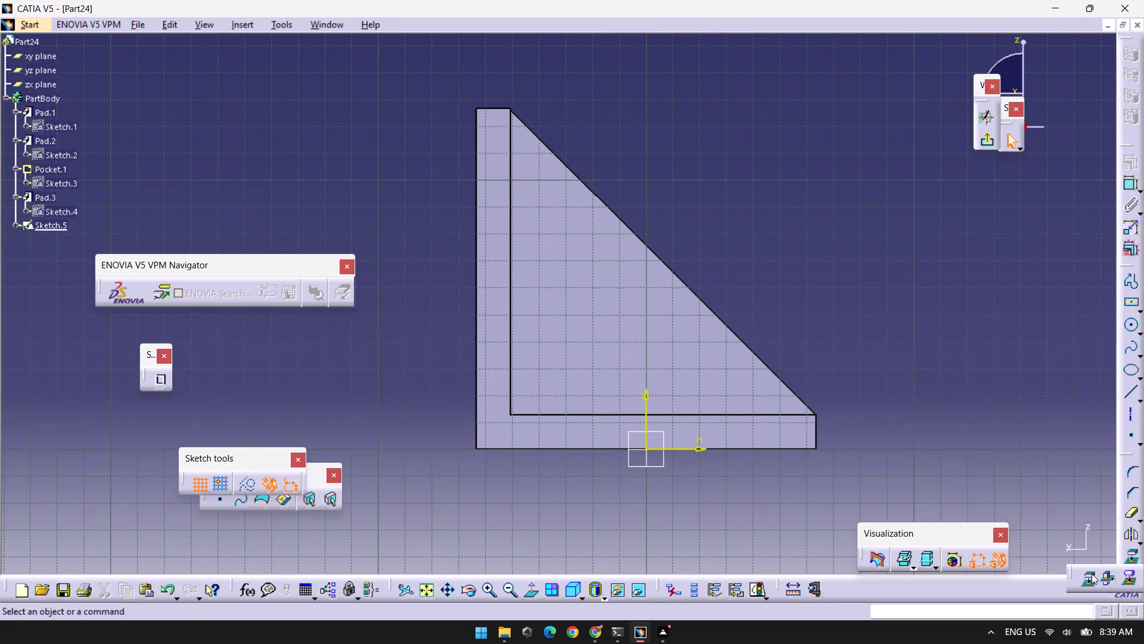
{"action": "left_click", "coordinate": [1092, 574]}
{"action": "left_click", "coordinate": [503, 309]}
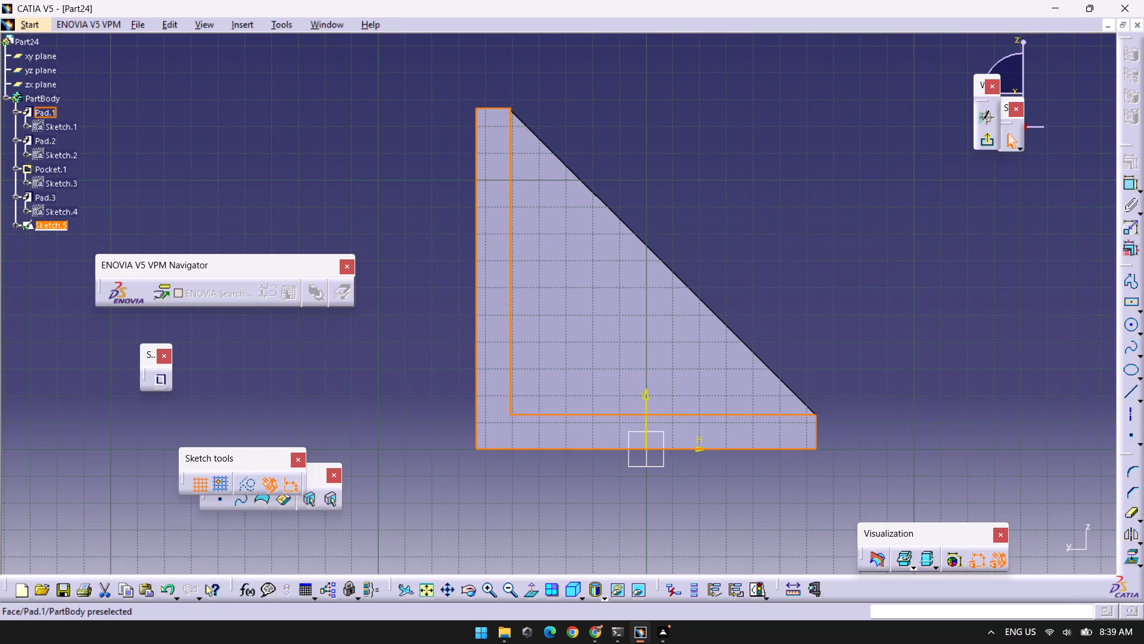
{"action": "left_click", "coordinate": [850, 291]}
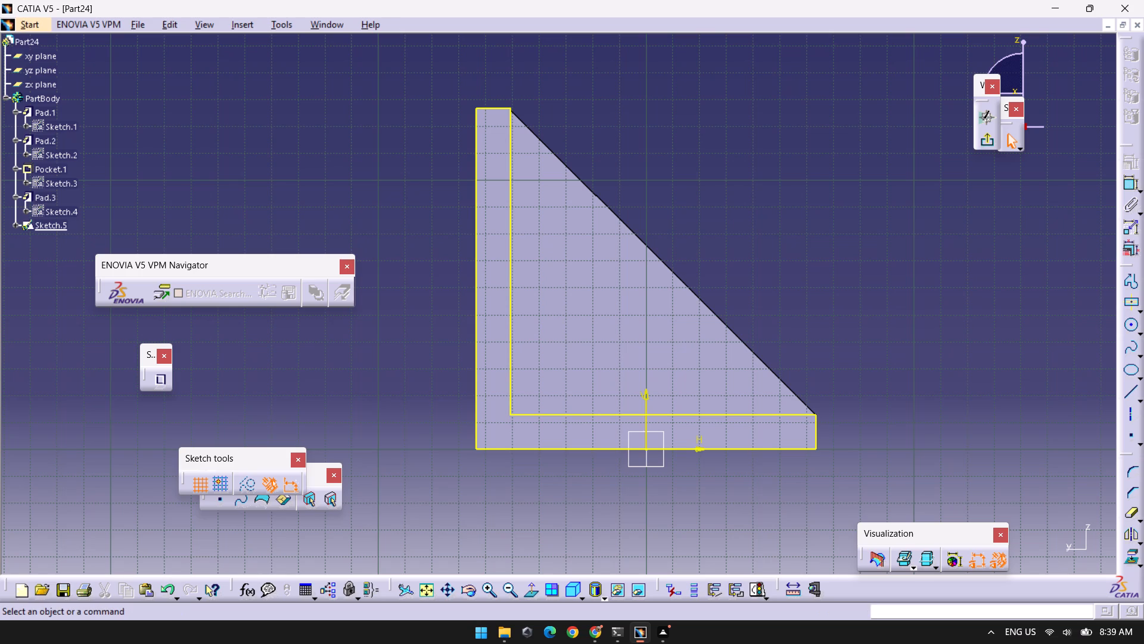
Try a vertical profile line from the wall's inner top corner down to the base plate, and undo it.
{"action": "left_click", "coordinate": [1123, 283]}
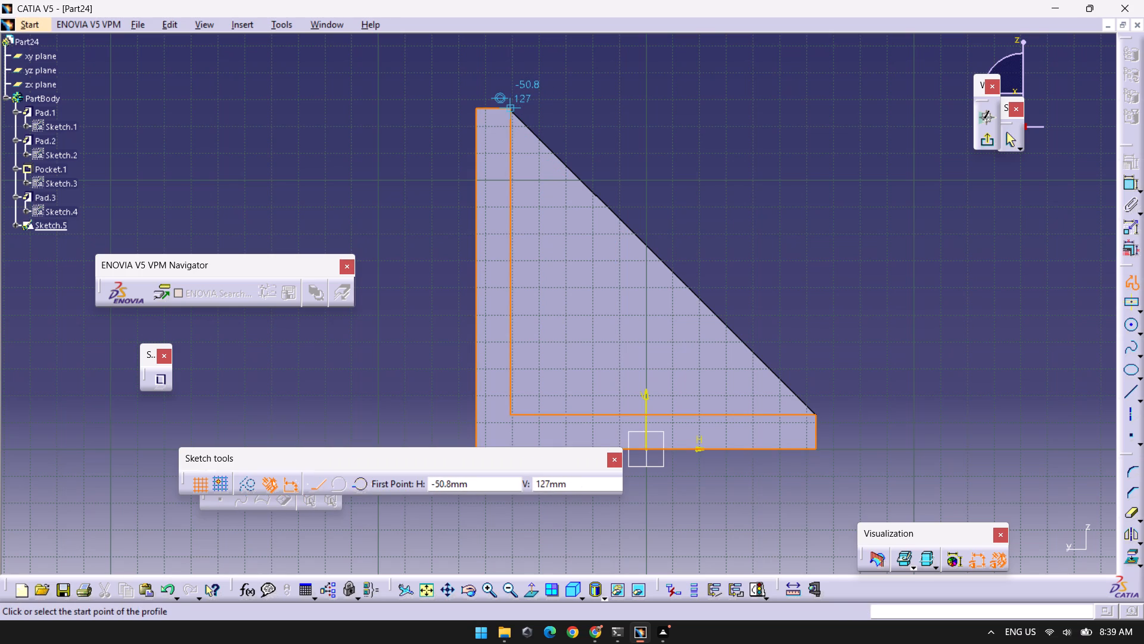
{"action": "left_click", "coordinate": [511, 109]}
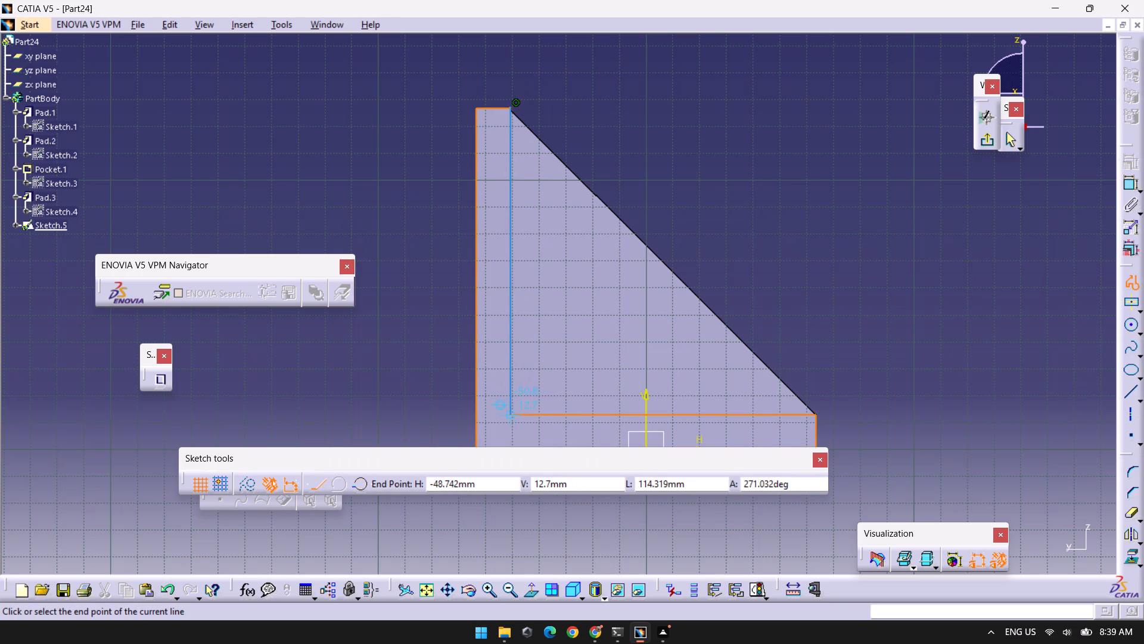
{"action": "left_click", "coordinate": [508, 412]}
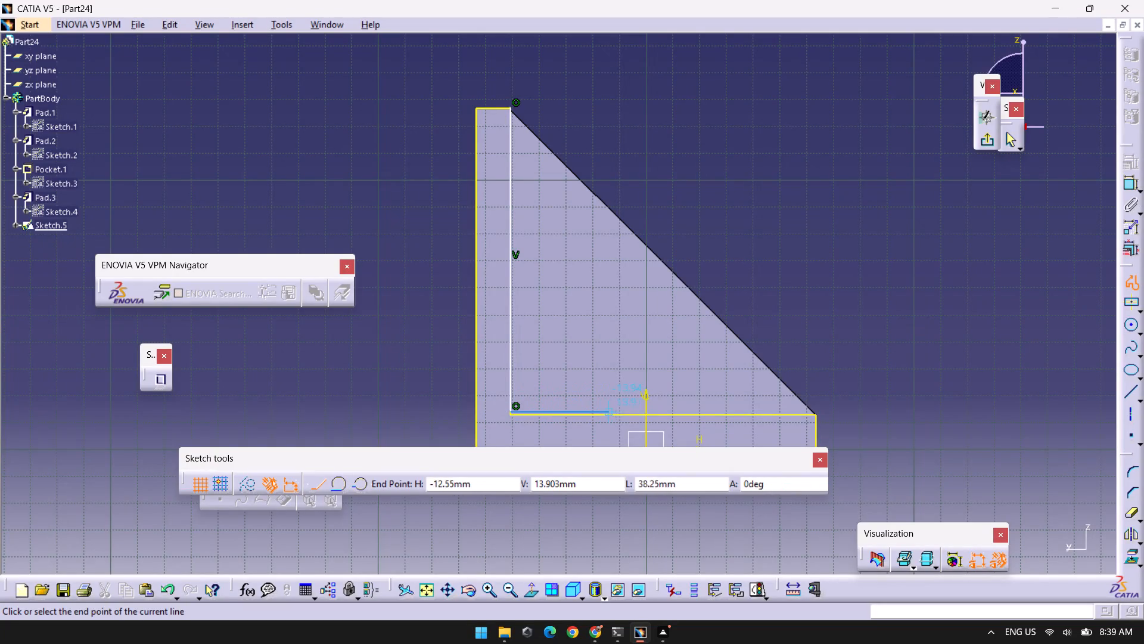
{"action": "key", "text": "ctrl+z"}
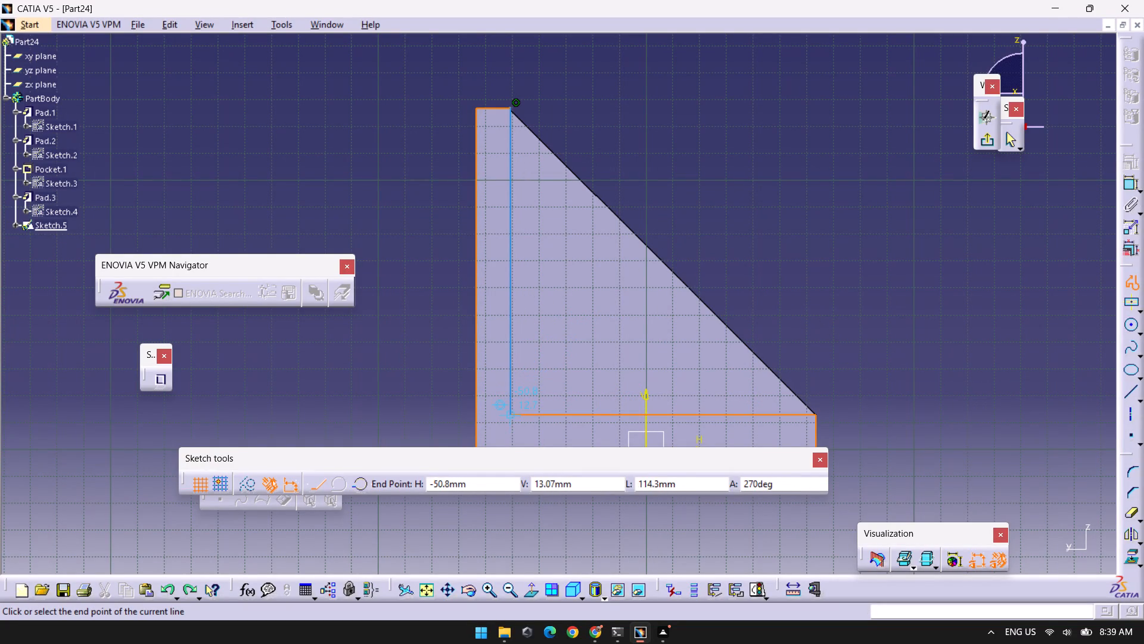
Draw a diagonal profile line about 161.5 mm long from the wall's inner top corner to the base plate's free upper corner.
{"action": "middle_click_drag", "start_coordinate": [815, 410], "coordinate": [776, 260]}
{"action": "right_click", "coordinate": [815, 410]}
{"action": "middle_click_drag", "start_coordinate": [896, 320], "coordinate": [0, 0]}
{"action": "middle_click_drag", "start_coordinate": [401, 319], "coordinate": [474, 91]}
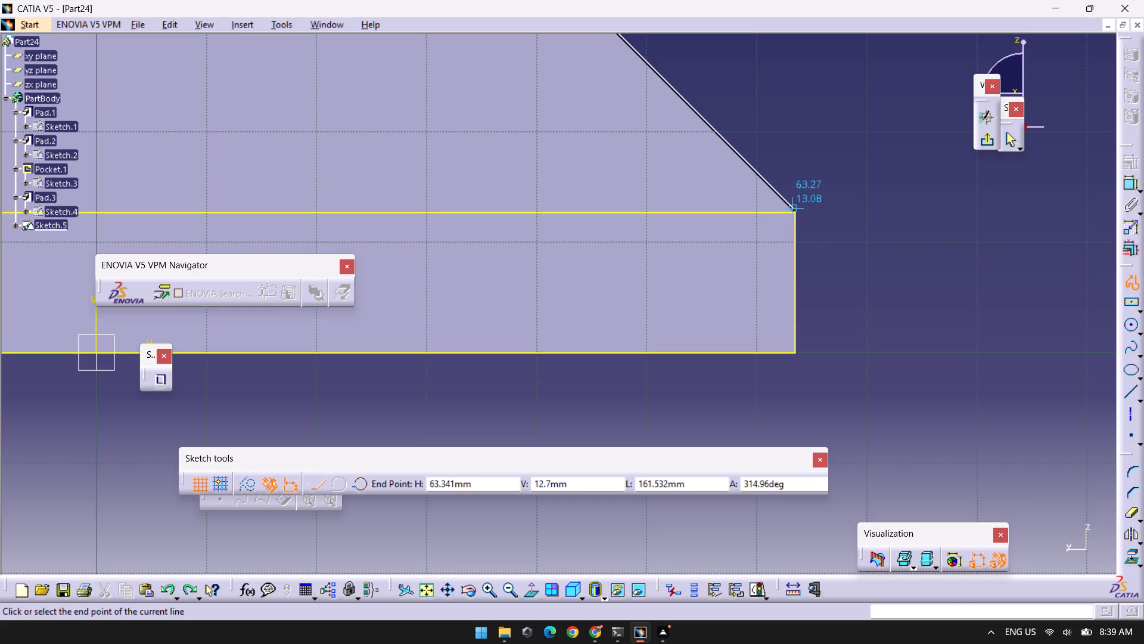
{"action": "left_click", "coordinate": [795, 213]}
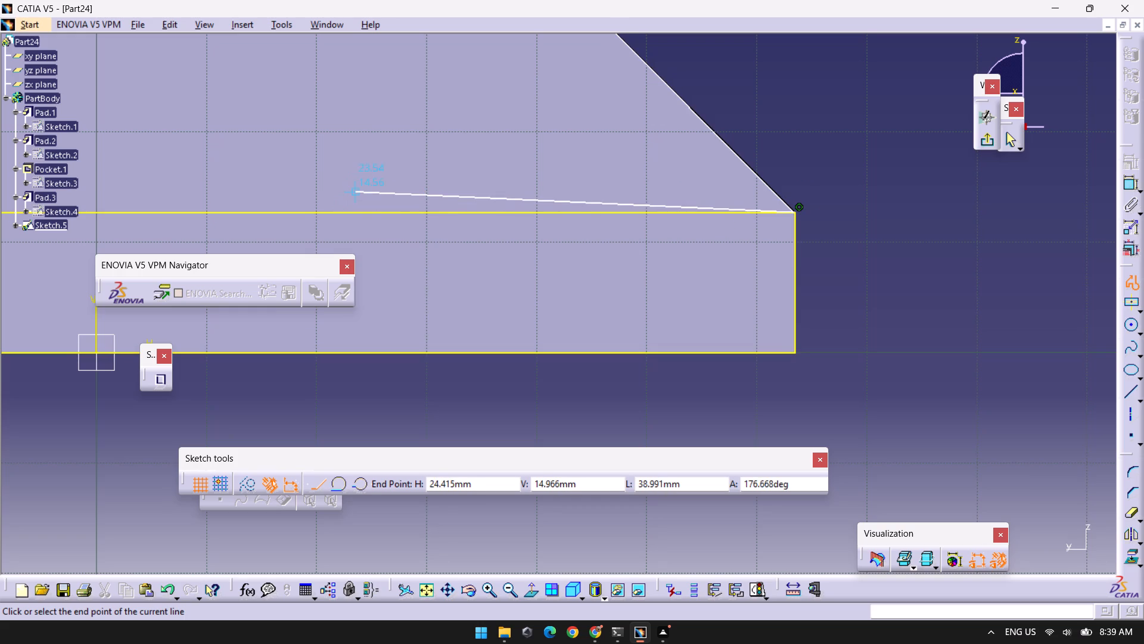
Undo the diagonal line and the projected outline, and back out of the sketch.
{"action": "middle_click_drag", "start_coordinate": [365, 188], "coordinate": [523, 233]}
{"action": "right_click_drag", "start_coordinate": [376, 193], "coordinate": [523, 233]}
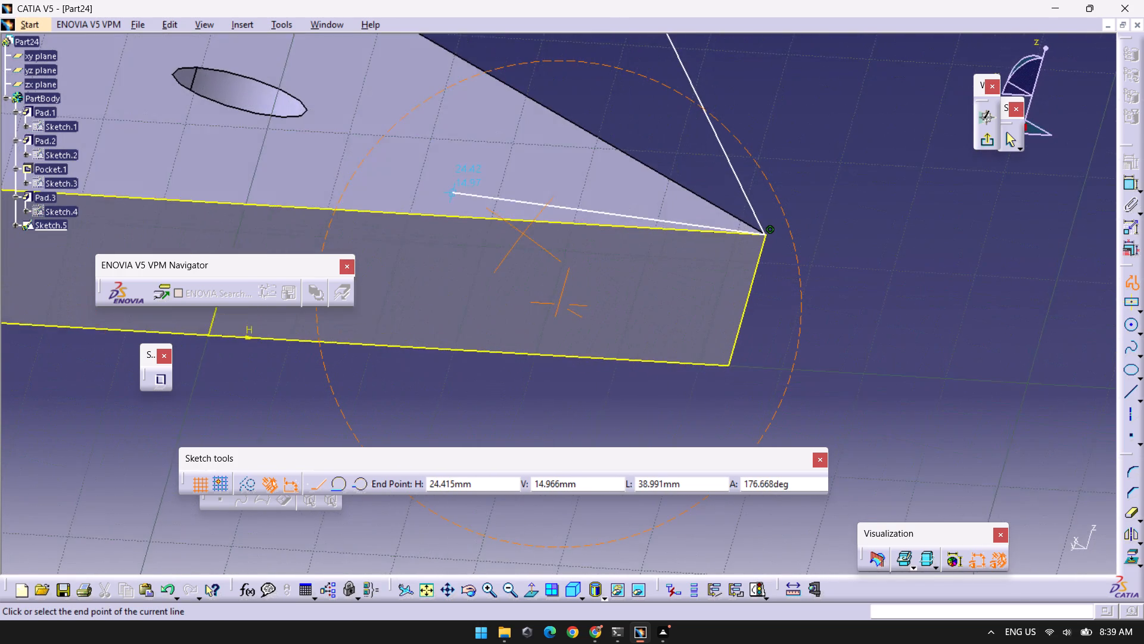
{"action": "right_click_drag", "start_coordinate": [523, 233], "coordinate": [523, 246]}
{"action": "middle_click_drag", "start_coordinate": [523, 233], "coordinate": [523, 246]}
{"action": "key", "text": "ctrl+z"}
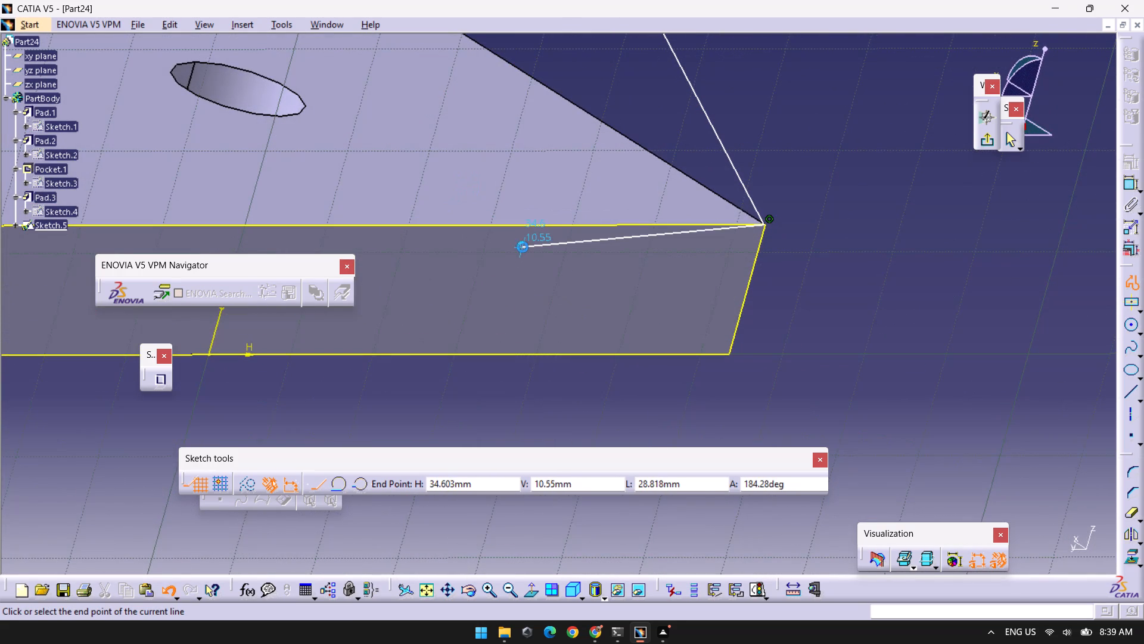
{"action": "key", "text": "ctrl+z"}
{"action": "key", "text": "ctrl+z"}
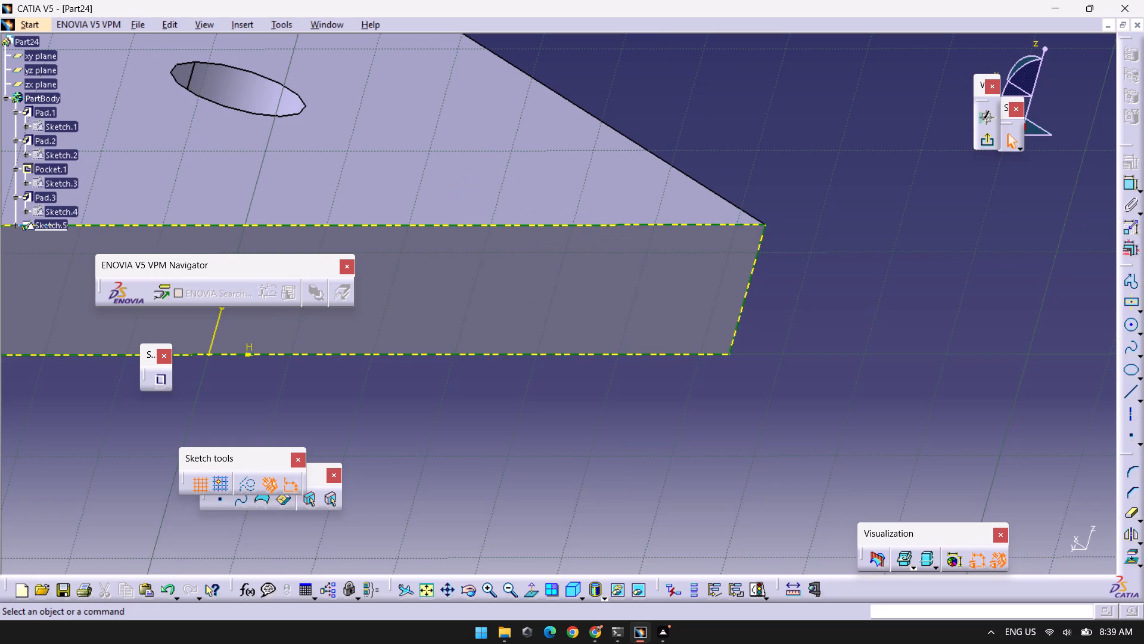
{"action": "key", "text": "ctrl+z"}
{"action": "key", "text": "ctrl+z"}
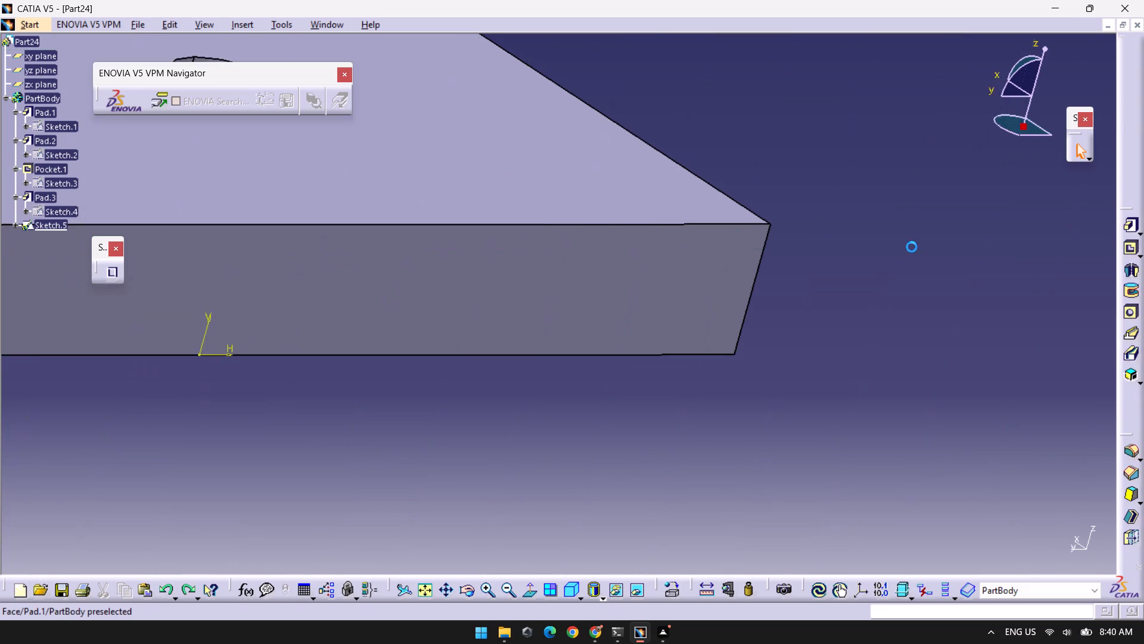
Start a new sketch on the bracket's open L-shaped side face, opposite the existing gusset.
{"action": "middle_click_drag", "start_coordinate": [552, 361], "coordinate": [557, 369]}
{"action": "right_click", "coordinate": [552, 361]}
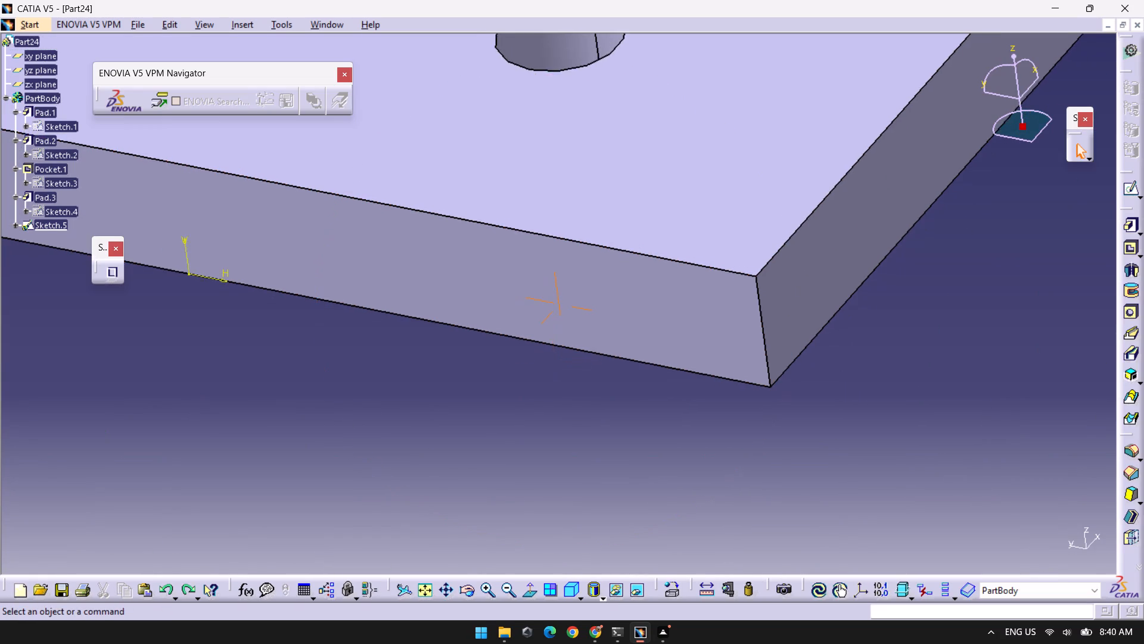
{"action": "middle_click_drag", "start_coordinate": [557, 369], "coordinate": [681, 580]}
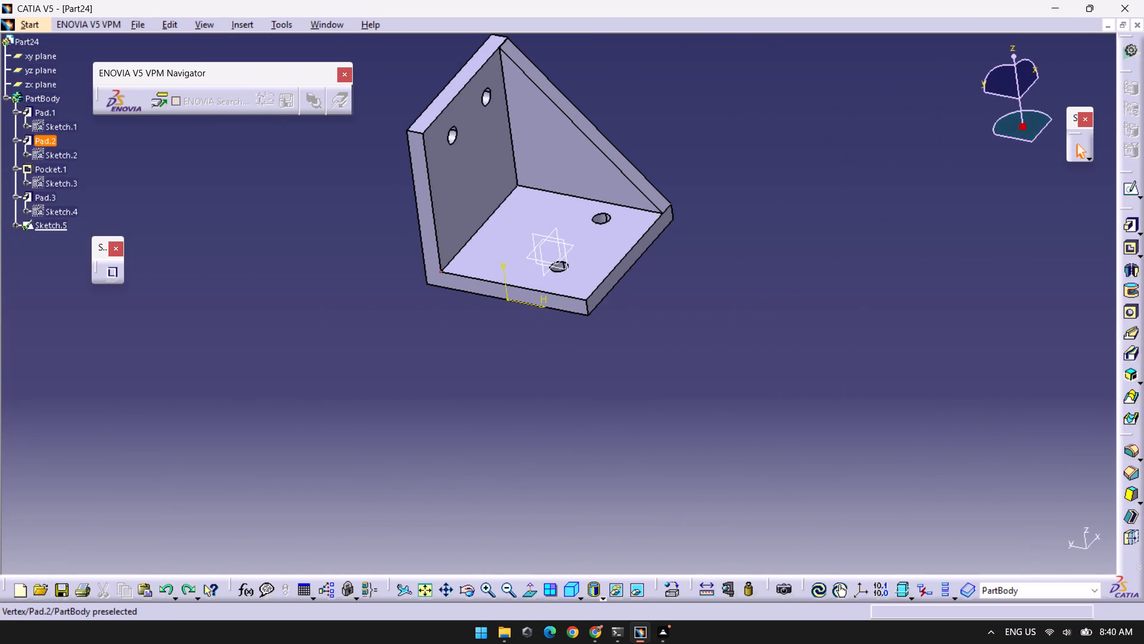
{"action": "left_click", "coordinate": [455, 280]}
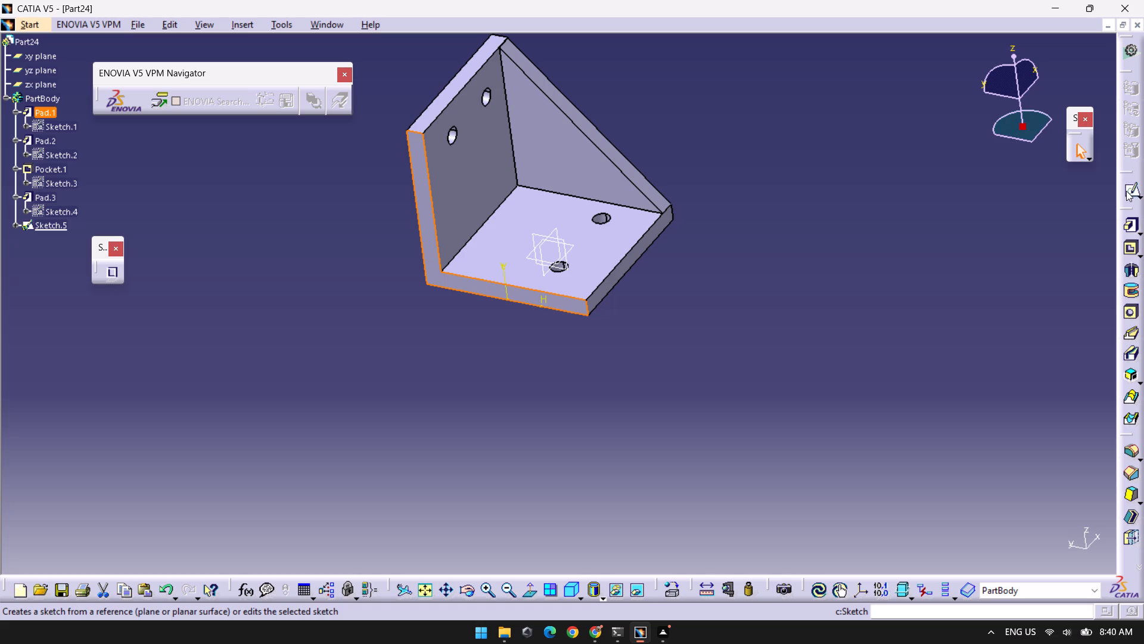
{"action": "left_click", "coordinate": [1126, 191]}
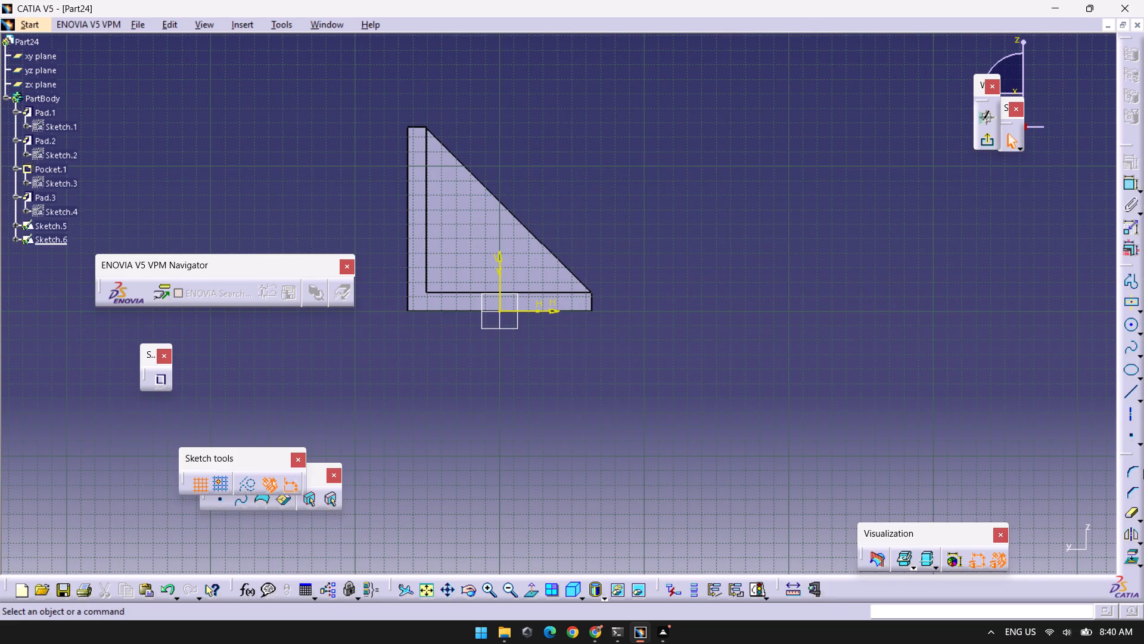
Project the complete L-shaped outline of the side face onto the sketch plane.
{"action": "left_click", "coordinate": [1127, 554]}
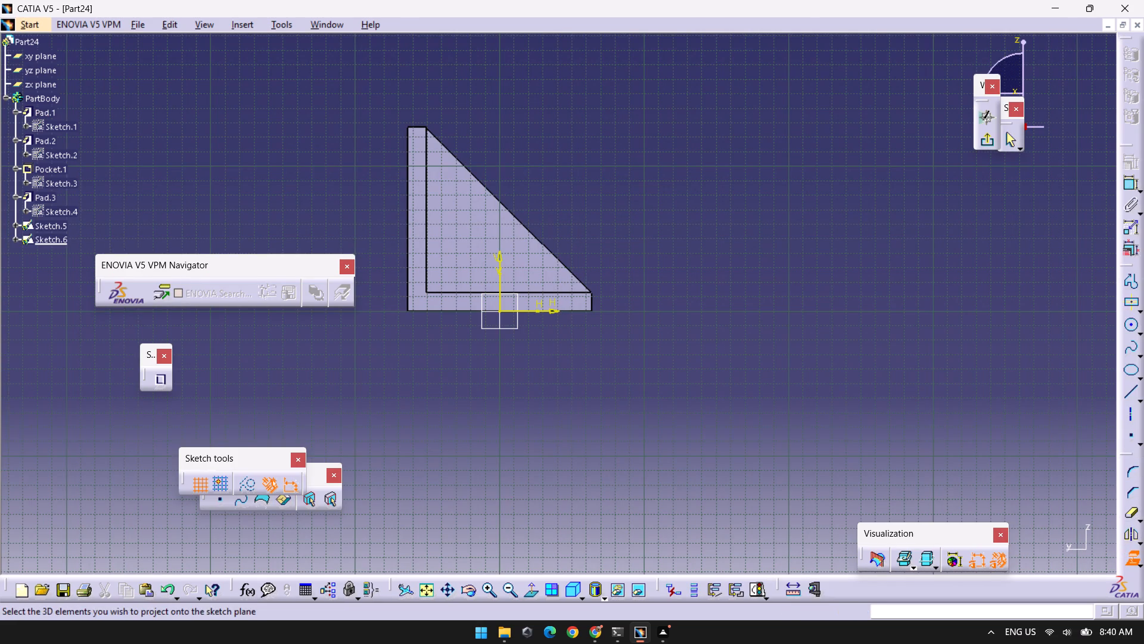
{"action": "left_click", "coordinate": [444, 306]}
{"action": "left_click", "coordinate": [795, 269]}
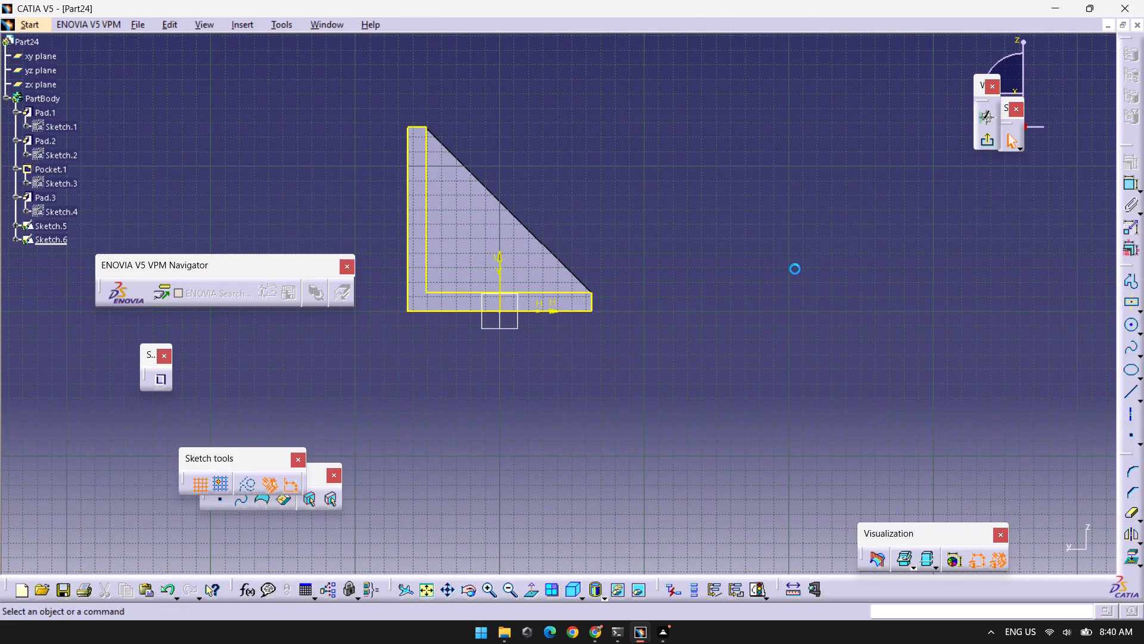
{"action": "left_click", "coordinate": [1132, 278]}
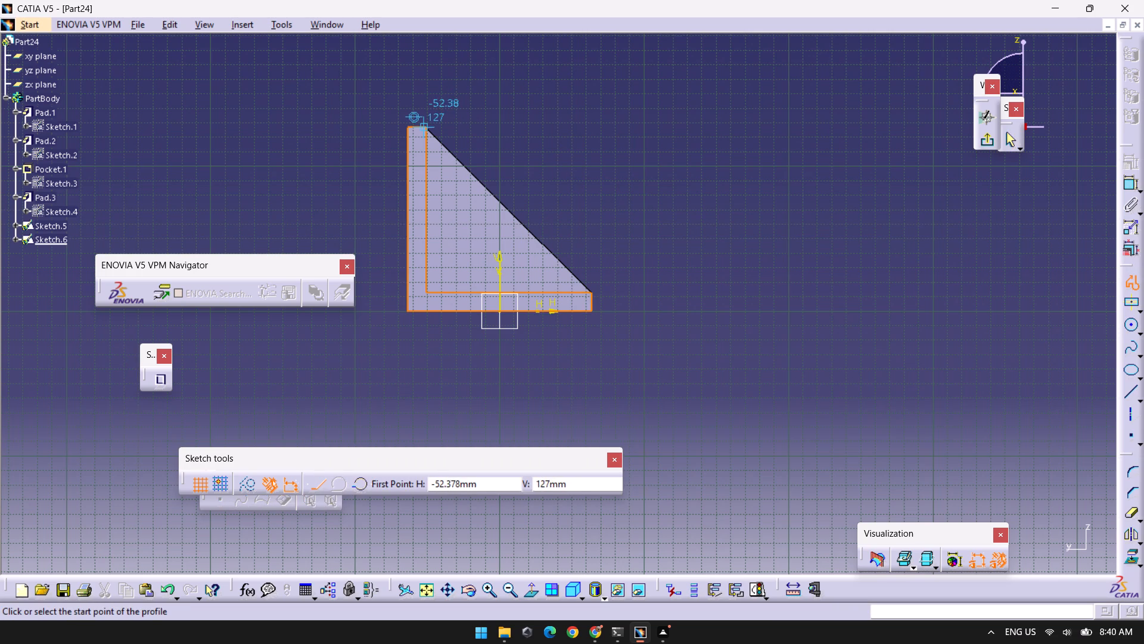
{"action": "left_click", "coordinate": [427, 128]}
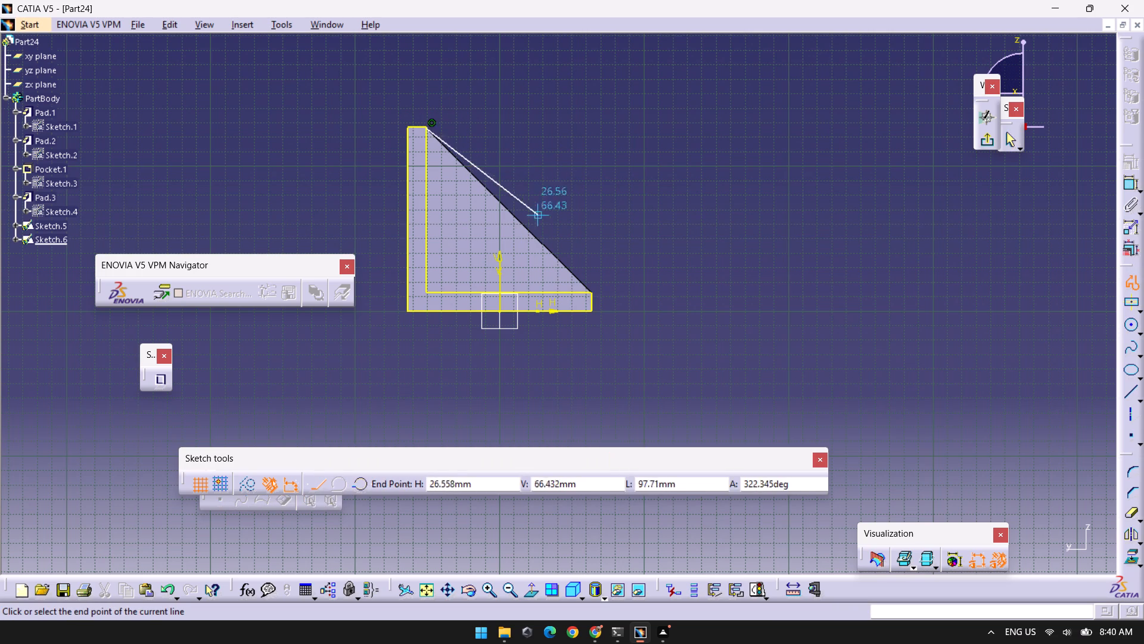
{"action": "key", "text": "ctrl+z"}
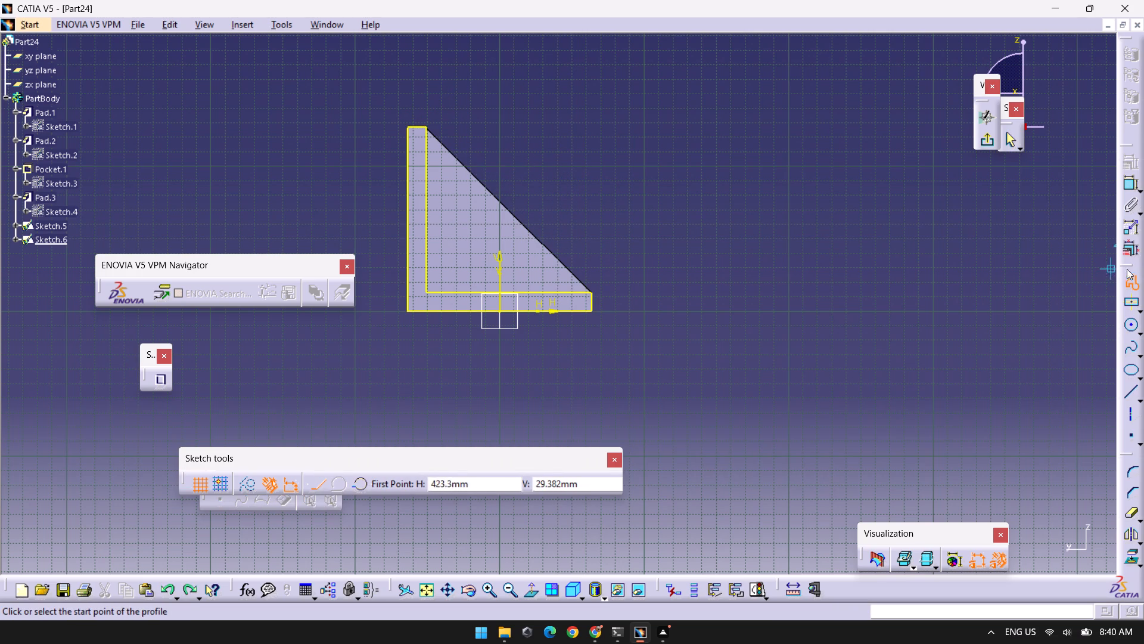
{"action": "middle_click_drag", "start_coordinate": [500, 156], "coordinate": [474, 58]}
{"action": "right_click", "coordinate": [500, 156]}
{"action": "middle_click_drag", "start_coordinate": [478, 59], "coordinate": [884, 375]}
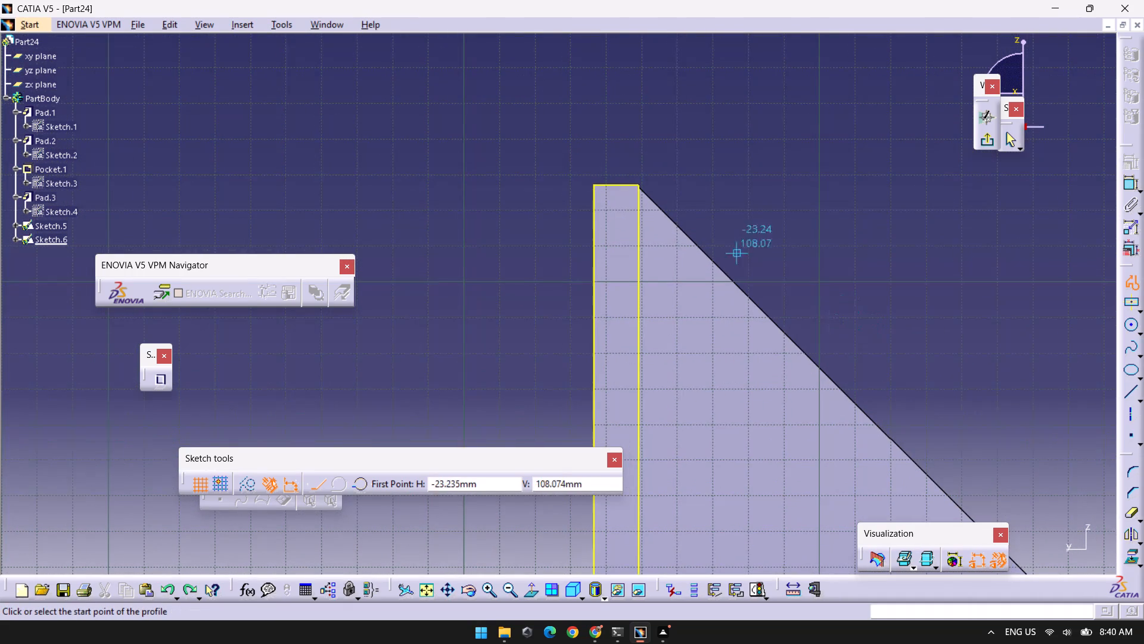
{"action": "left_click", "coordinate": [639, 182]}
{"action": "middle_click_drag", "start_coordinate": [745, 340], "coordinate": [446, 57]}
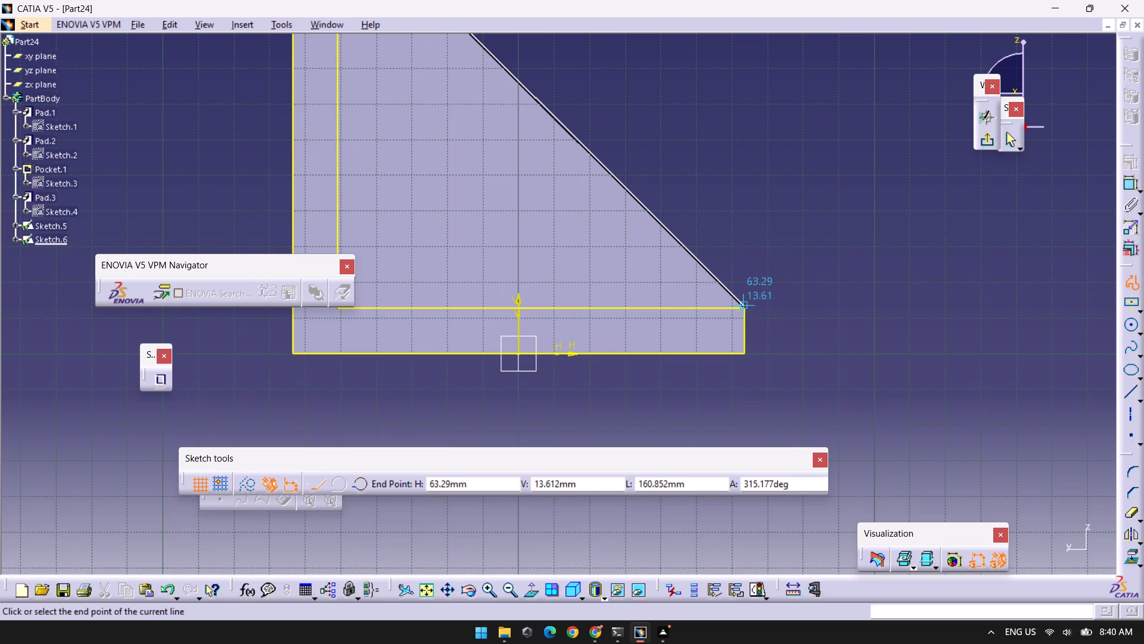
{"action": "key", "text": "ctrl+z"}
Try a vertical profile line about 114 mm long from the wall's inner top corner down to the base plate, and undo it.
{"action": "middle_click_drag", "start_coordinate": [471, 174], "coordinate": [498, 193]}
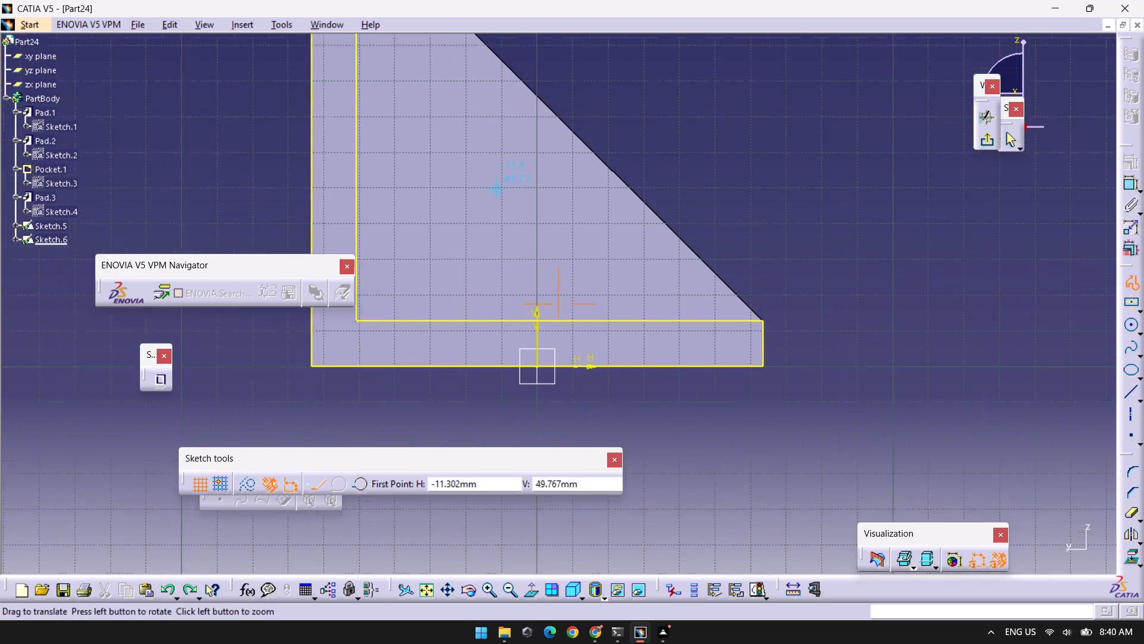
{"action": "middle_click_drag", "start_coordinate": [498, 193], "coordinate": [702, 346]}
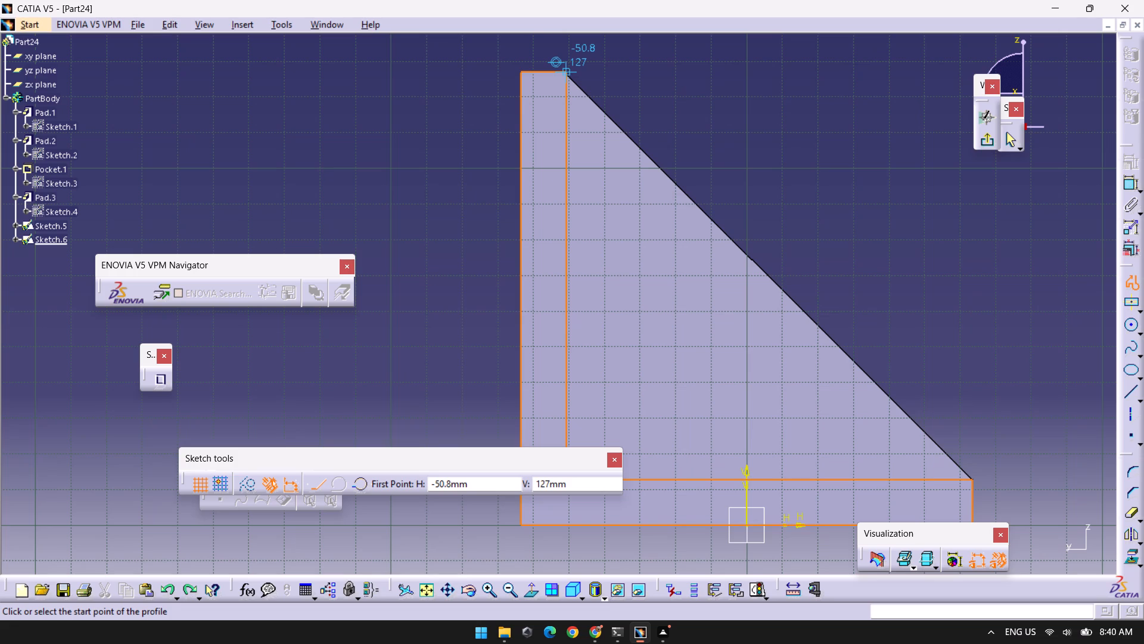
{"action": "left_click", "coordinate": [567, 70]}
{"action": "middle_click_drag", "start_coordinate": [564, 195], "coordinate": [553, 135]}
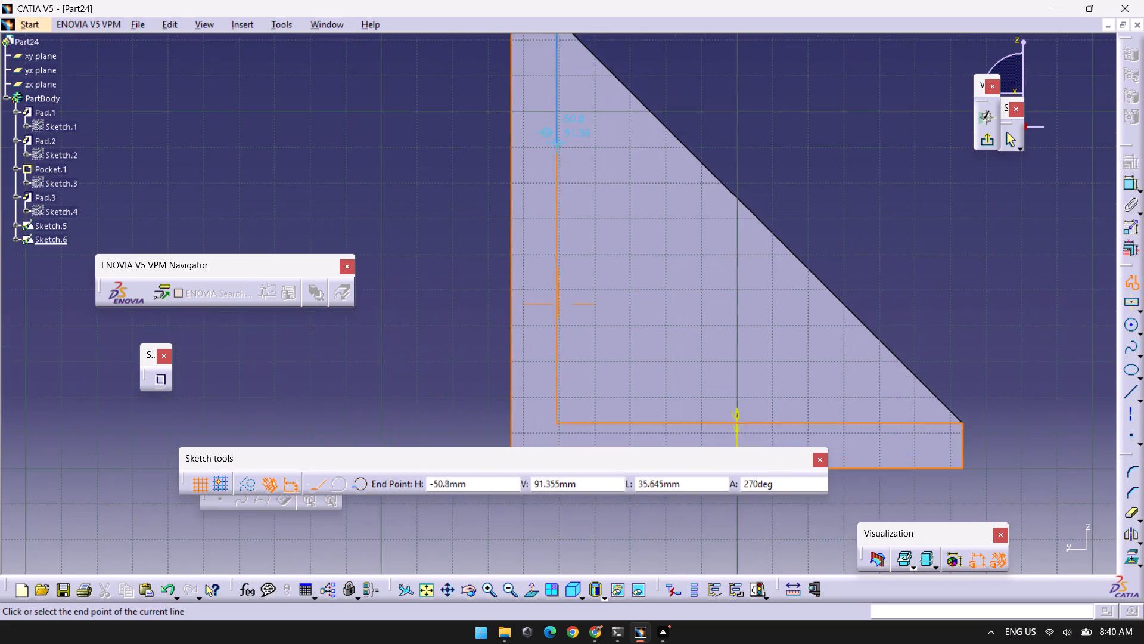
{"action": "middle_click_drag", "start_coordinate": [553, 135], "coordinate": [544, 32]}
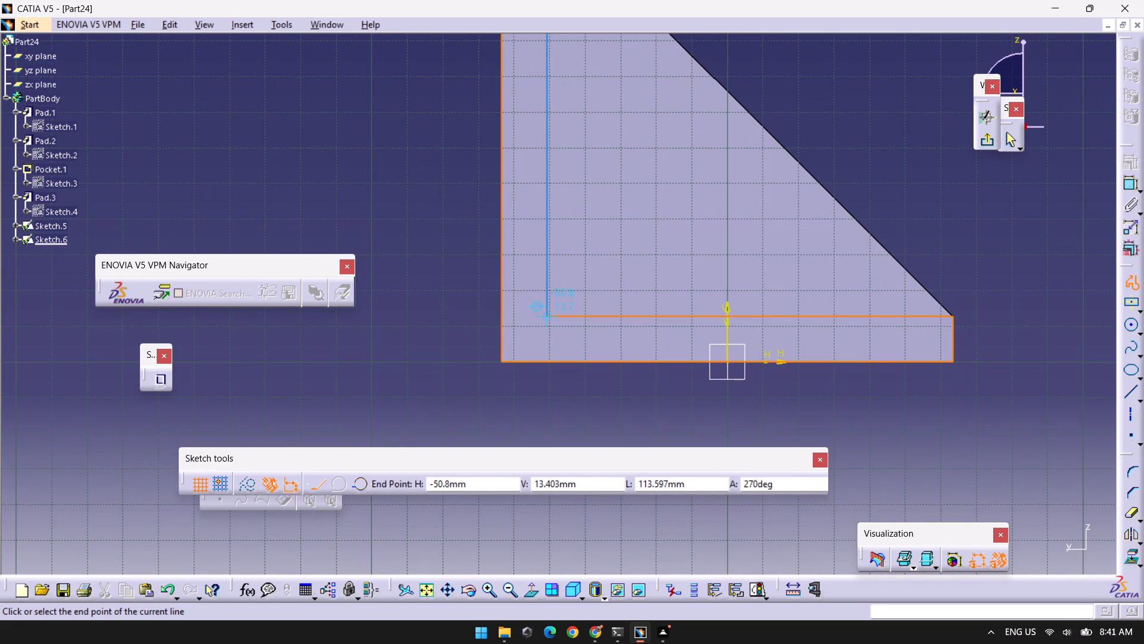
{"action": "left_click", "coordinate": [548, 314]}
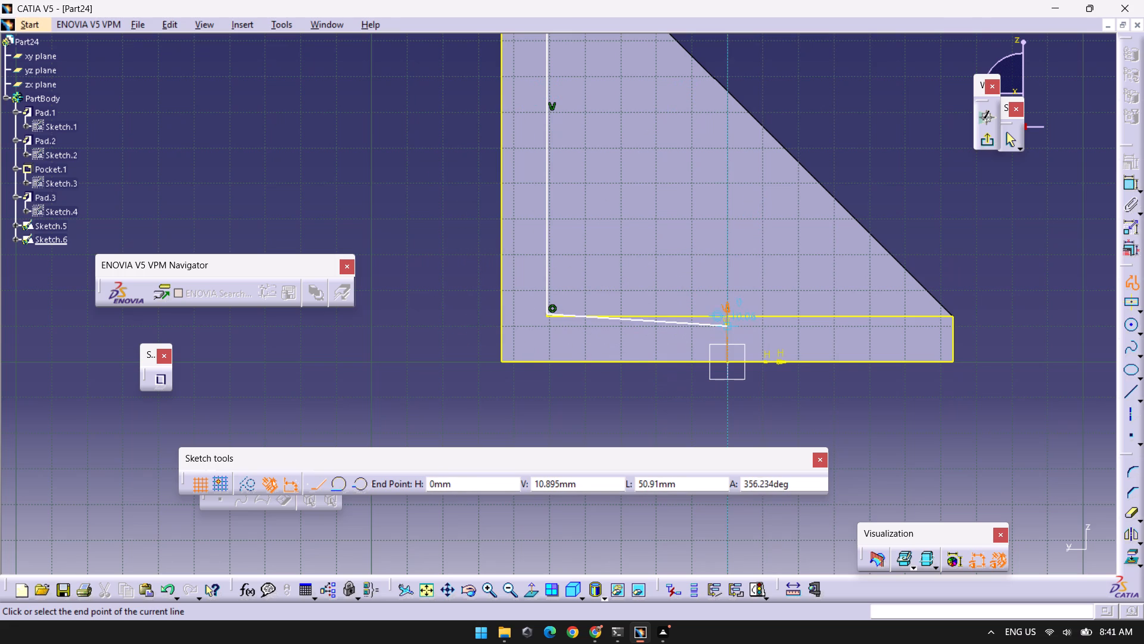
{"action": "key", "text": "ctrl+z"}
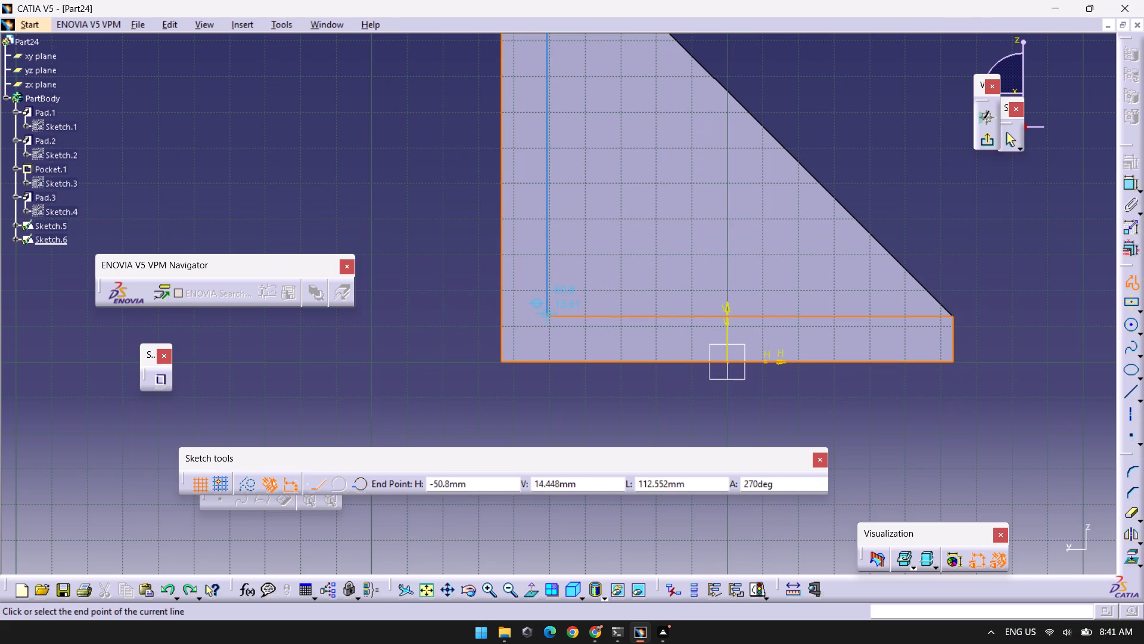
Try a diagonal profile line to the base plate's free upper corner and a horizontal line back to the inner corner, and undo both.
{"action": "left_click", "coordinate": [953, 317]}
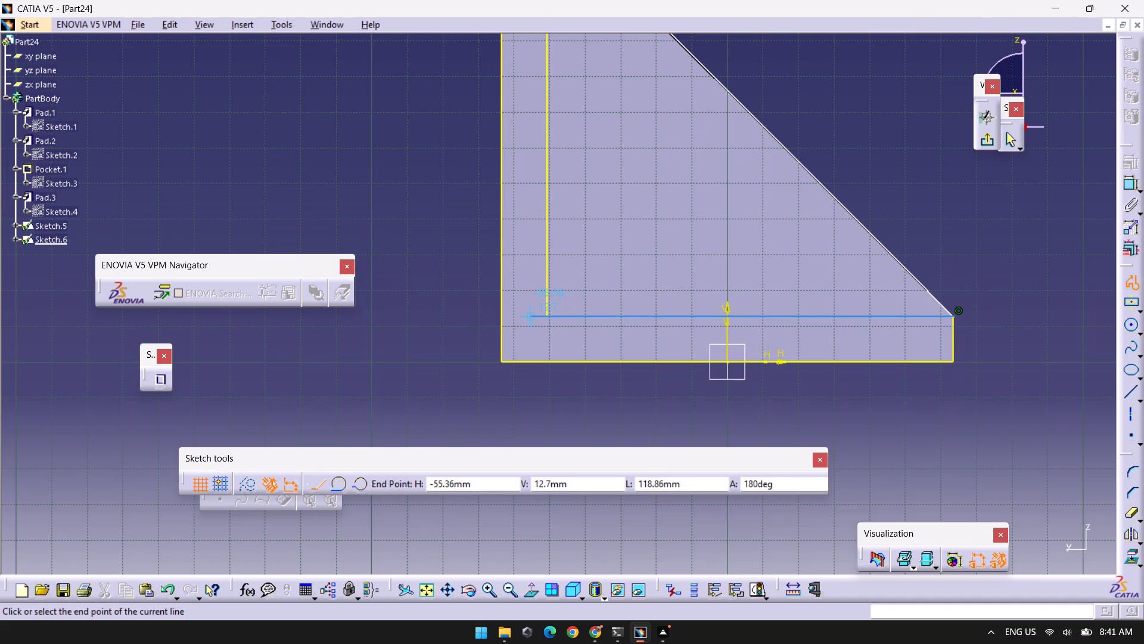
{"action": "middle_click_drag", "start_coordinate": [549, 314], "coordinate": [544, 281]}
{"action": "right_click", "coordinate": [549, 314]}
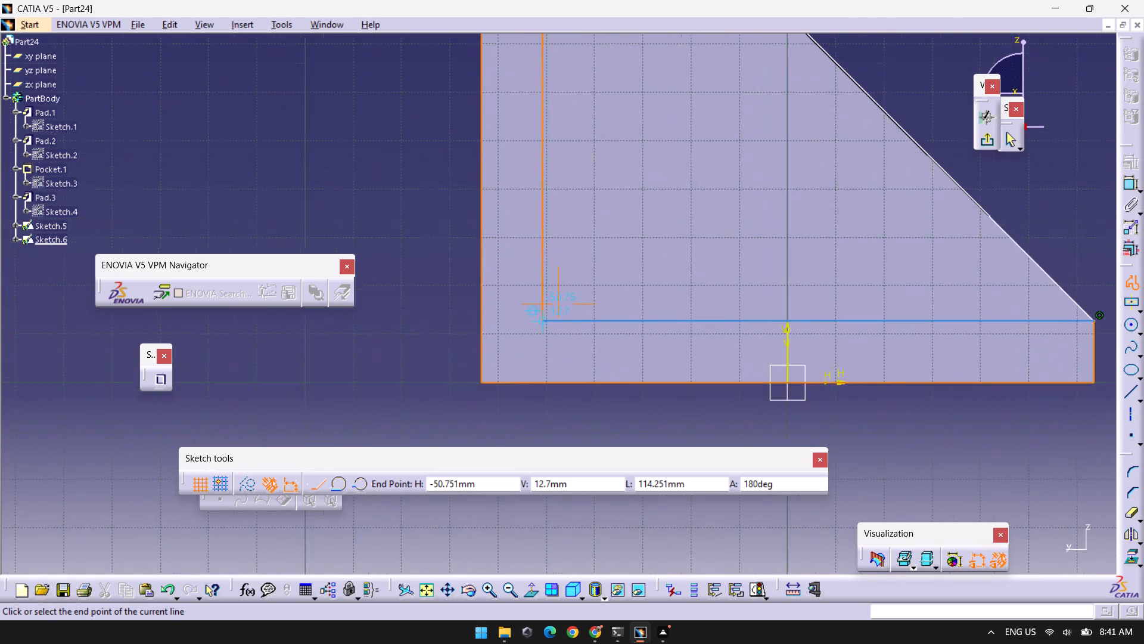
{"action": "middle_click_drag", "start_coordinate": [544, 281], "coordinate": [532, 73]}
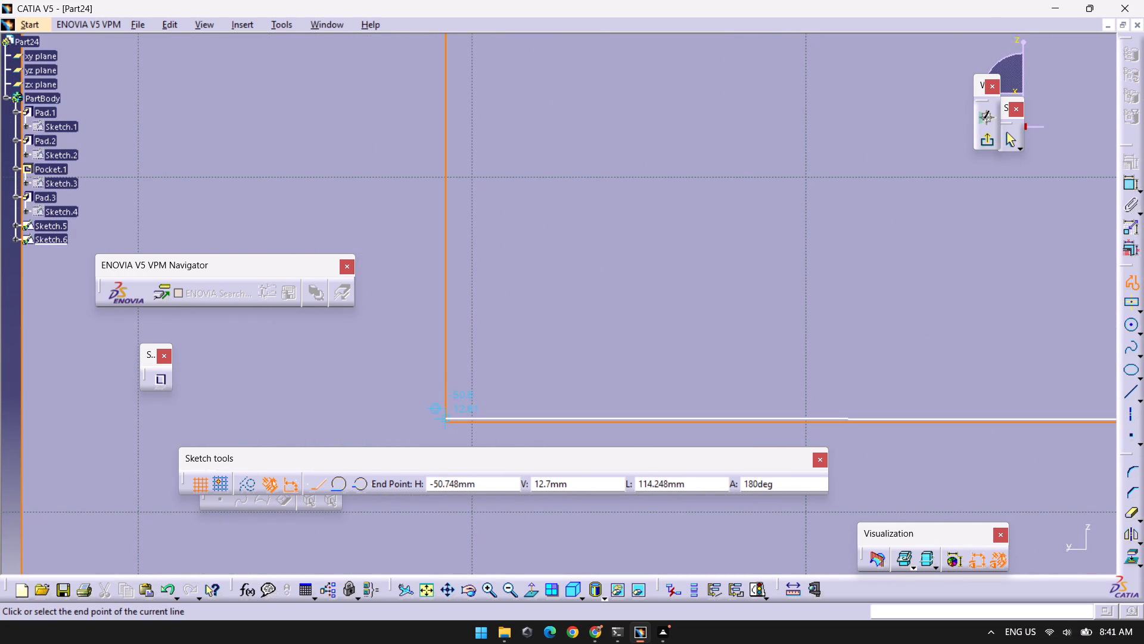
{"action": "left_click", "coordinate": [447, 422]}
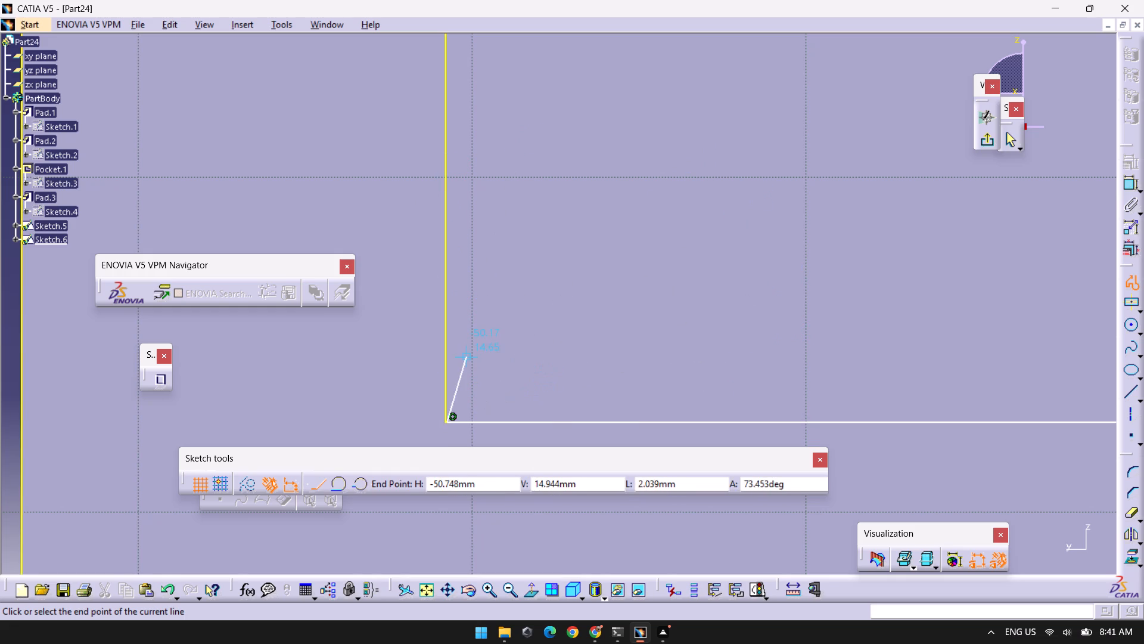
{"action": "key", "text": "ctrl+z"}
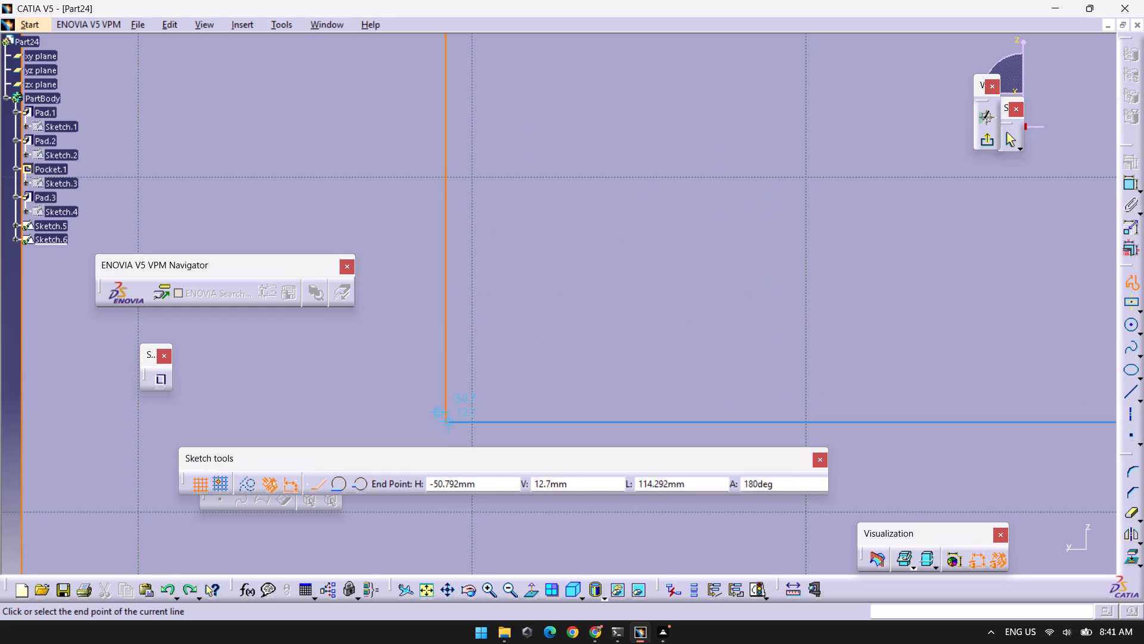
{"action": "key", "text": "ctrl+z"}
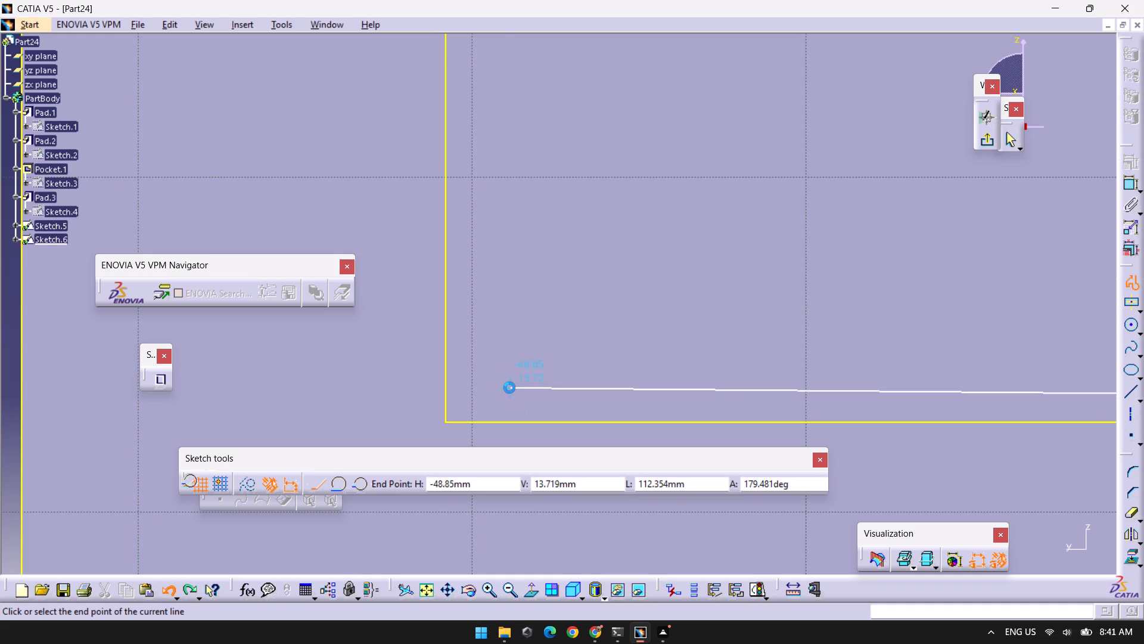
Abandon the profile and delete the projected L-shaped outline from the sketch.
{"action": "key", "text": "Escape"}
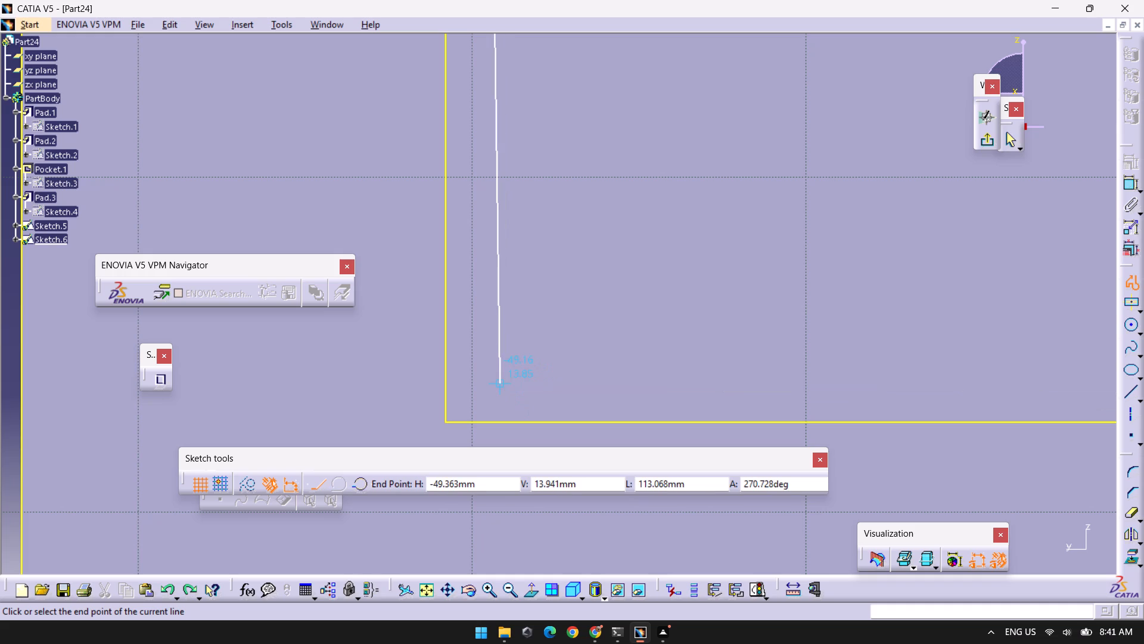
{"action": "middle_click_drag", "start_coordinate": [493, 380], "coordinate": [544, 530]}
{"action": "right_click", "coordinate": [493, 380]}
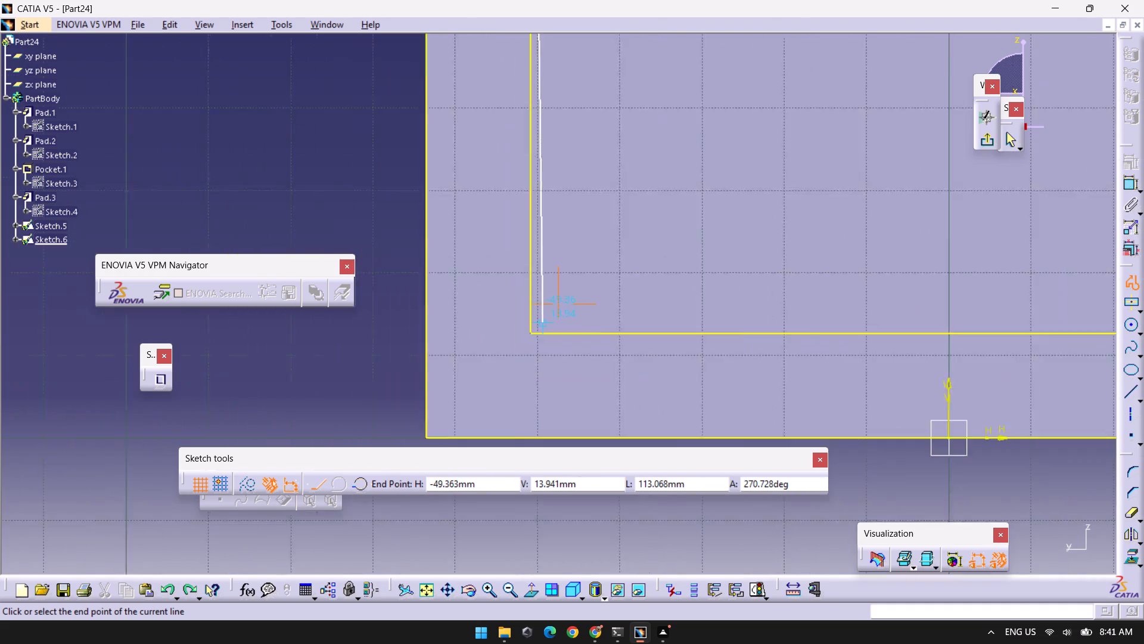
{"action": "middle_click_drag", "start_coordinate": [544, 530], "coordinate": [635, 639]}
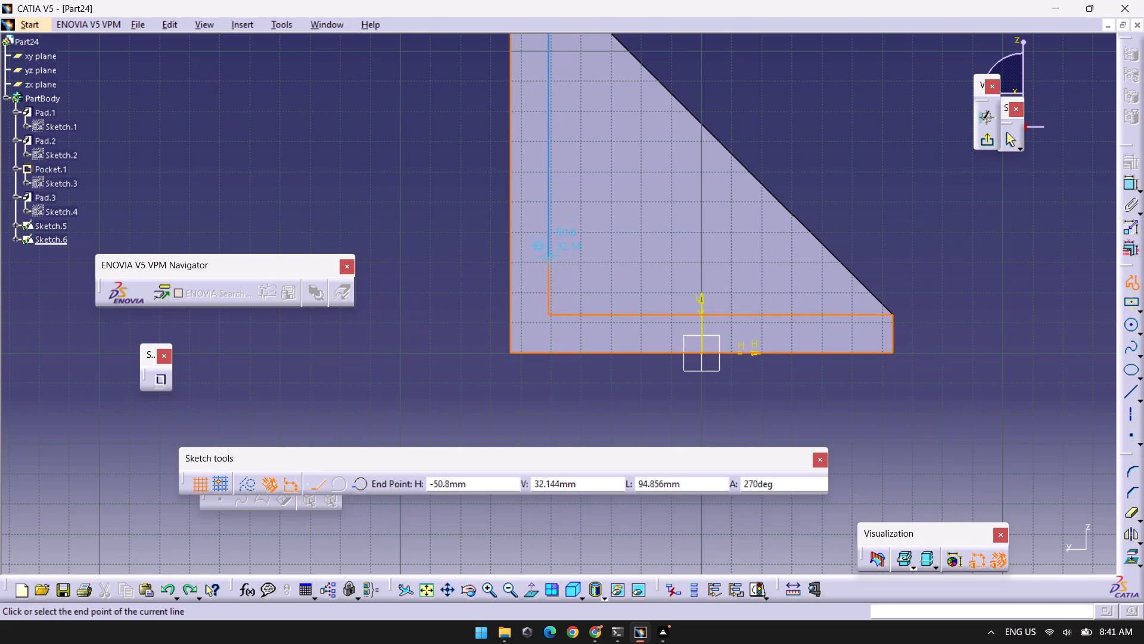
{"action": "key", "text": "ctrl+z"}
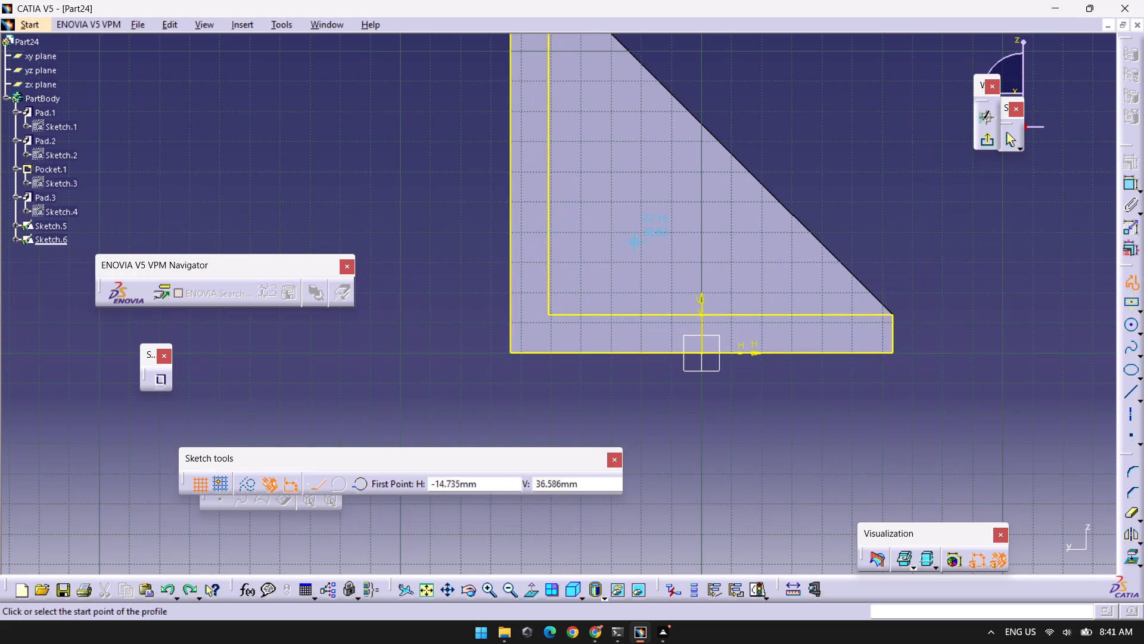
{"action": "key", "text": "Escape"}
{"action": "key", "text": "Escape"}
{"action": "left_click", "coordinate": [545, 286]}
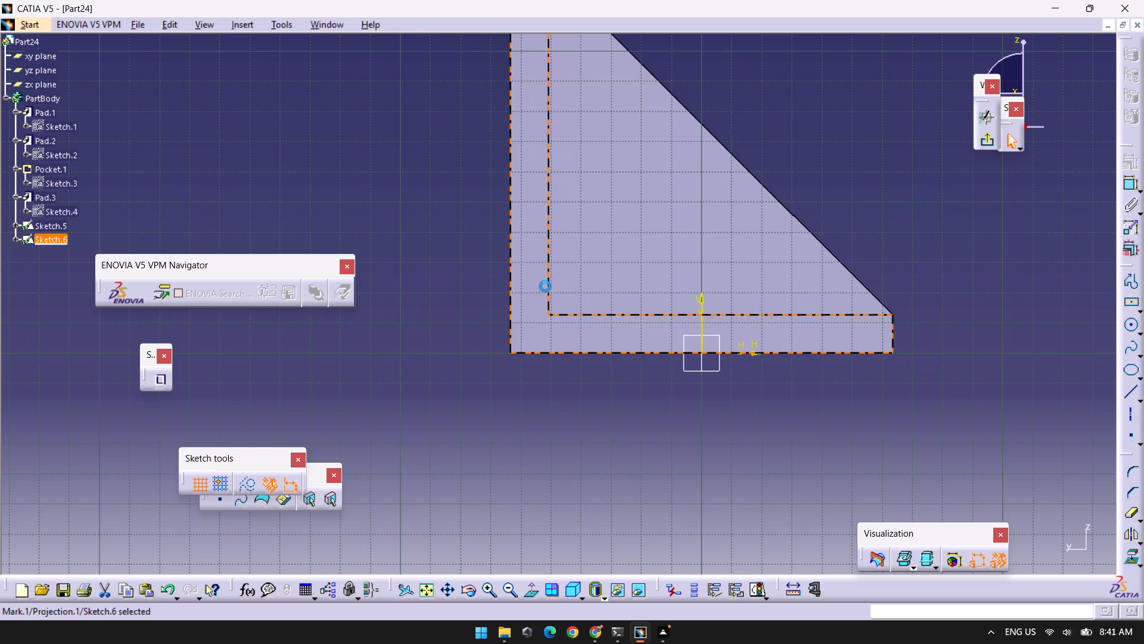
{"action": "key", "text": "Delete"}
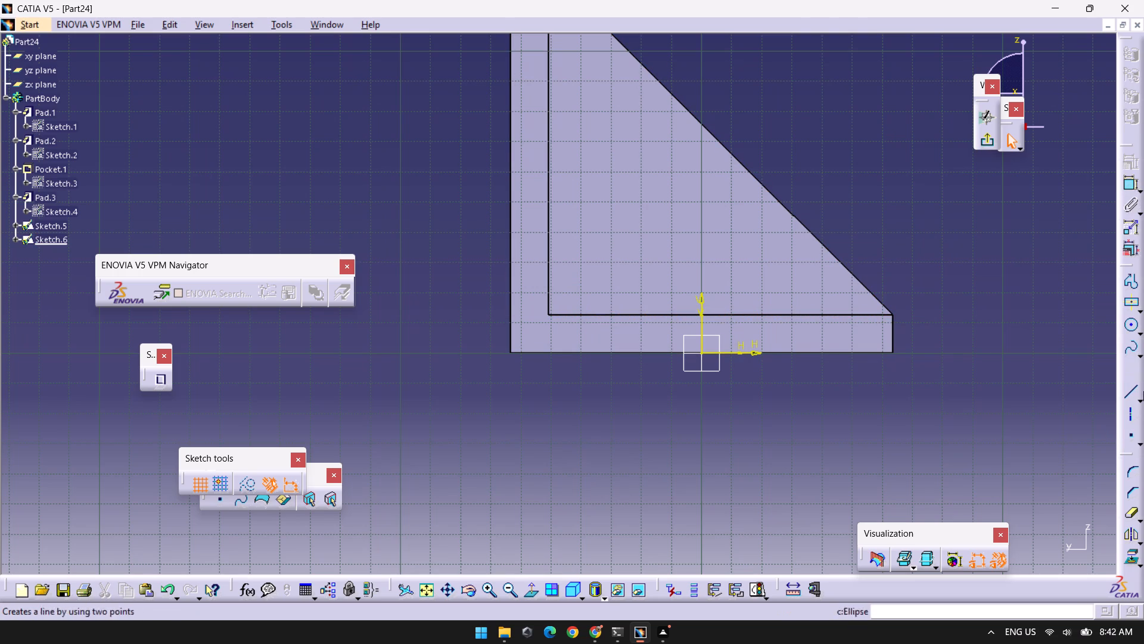
Project only the wall's top edge and the base plate's free end edge onto the sketch plane.
{"action": "left_click", "coordinate": [1125, 557]}
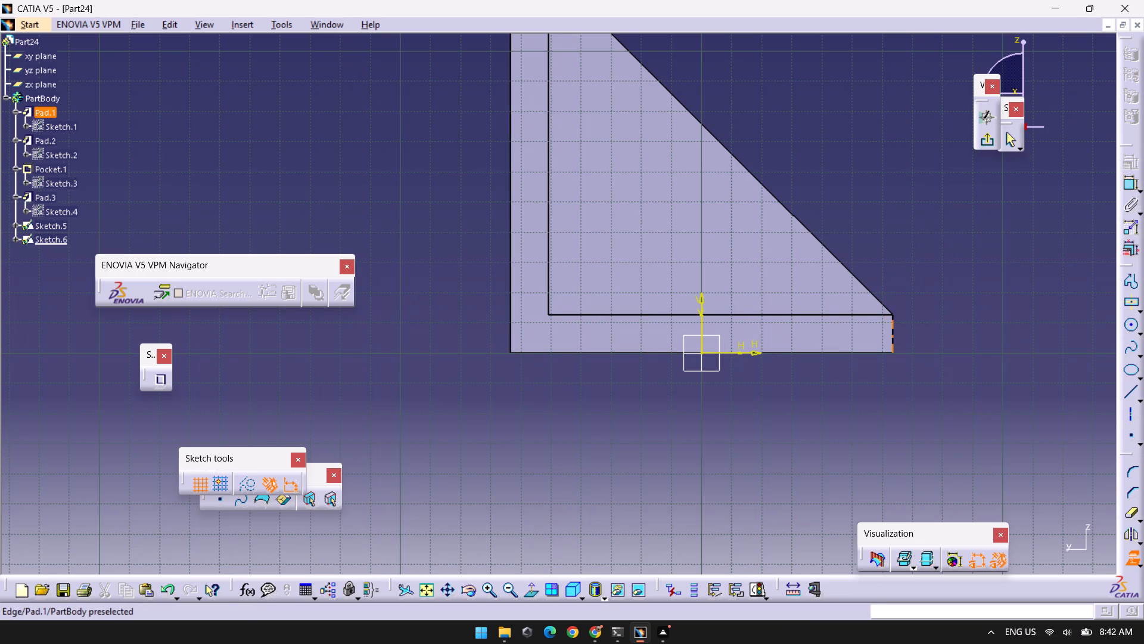
{"action": "left_click", "coordinate": [891, 332]}
{"action": "middle_click_drag", "start_coordinate": [939, 279], "coordinate": [984, 477]}
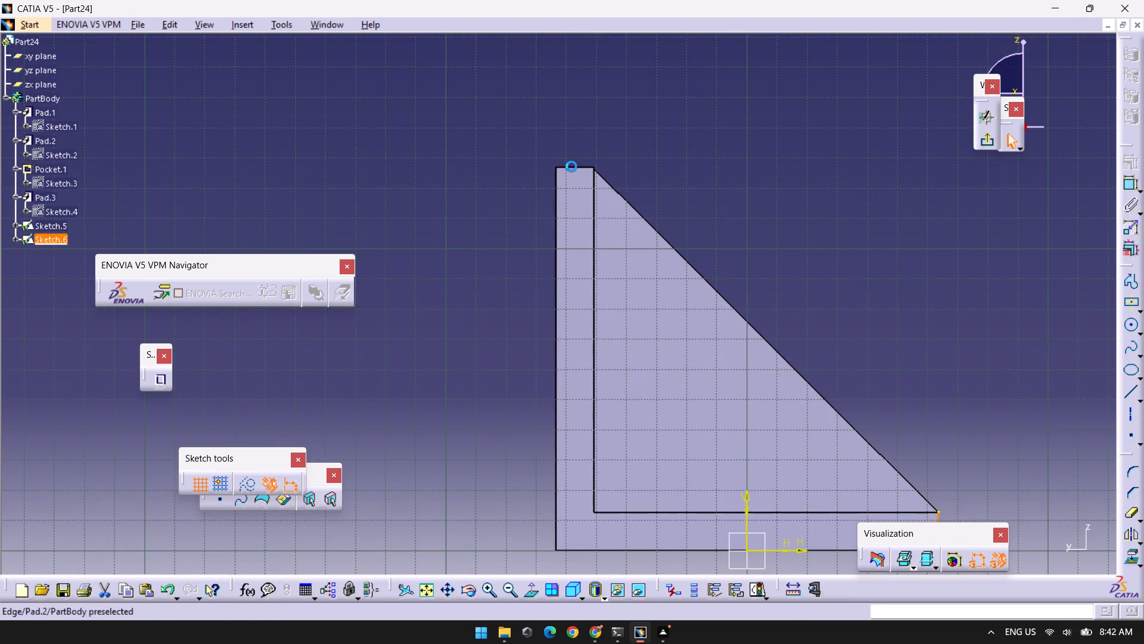
{"action": "left_click", "coordinate": [571, 166]}
{"action": "left_click", "coordinate": [1133, 559]}
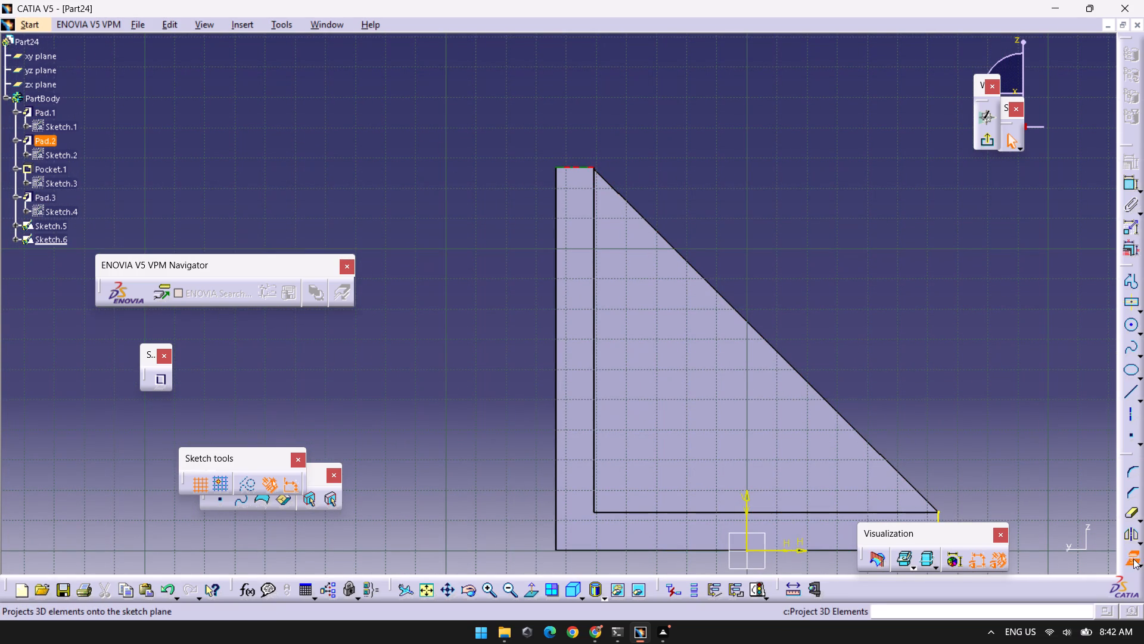
{"action": "left_click", "coordinate": [873, 321]}
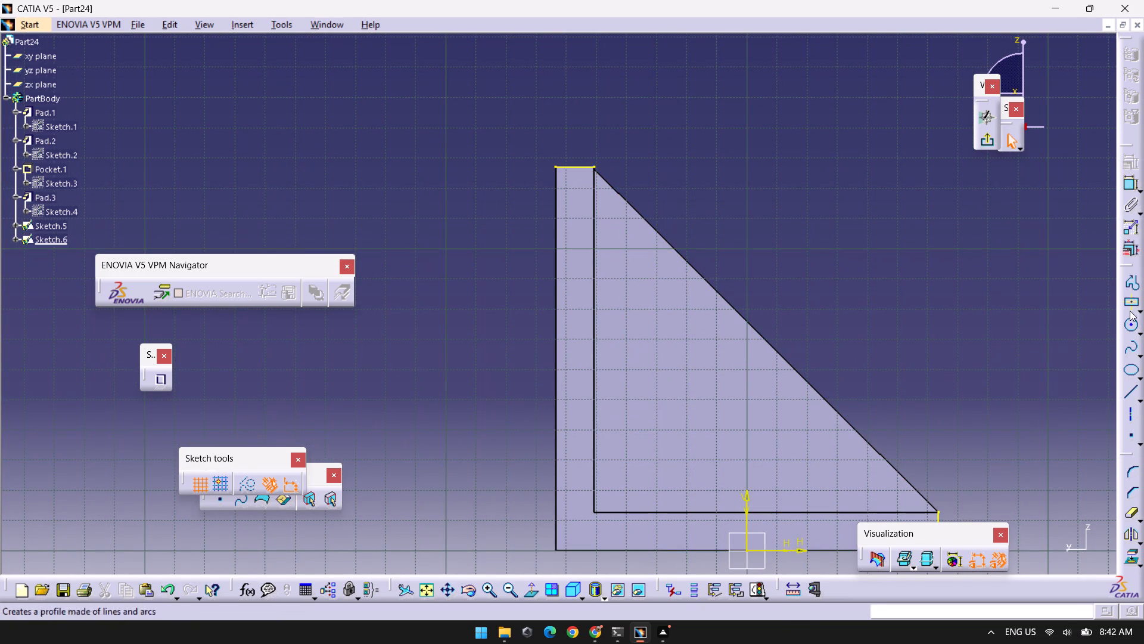
Sketch a closed triangular profile from the wall's inner top corner, diagonally about 162 mm to the base plate's free upper corner, and back through the inner corner.
{"action": "left_click", "coordinate": [1130, 281]}
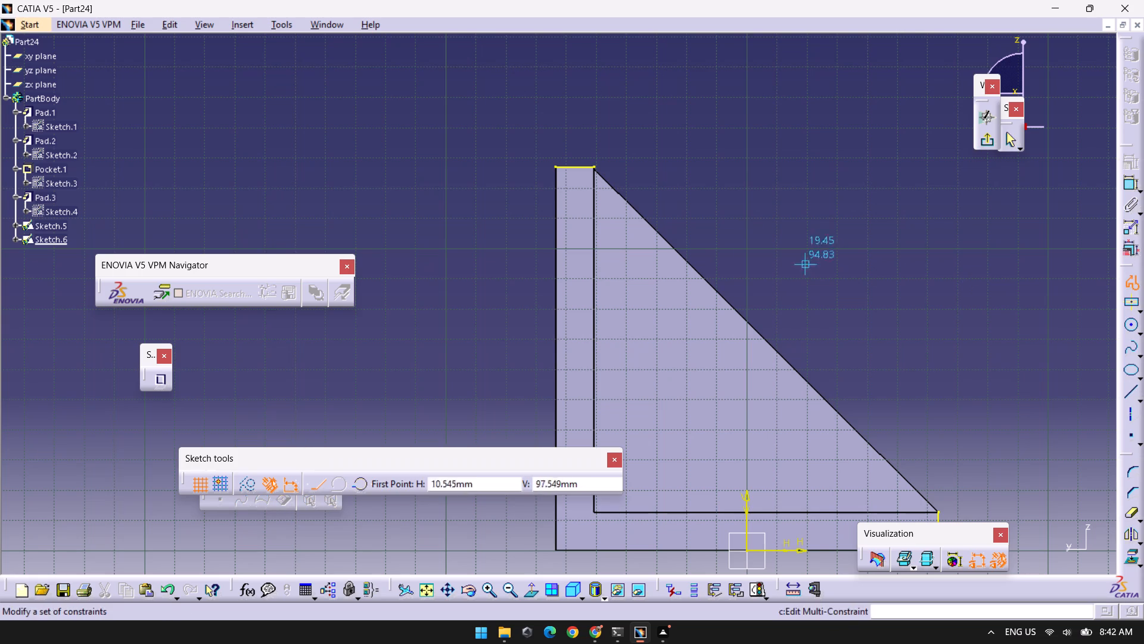
{"action": "left_click", "coordinate": [595, 168]}
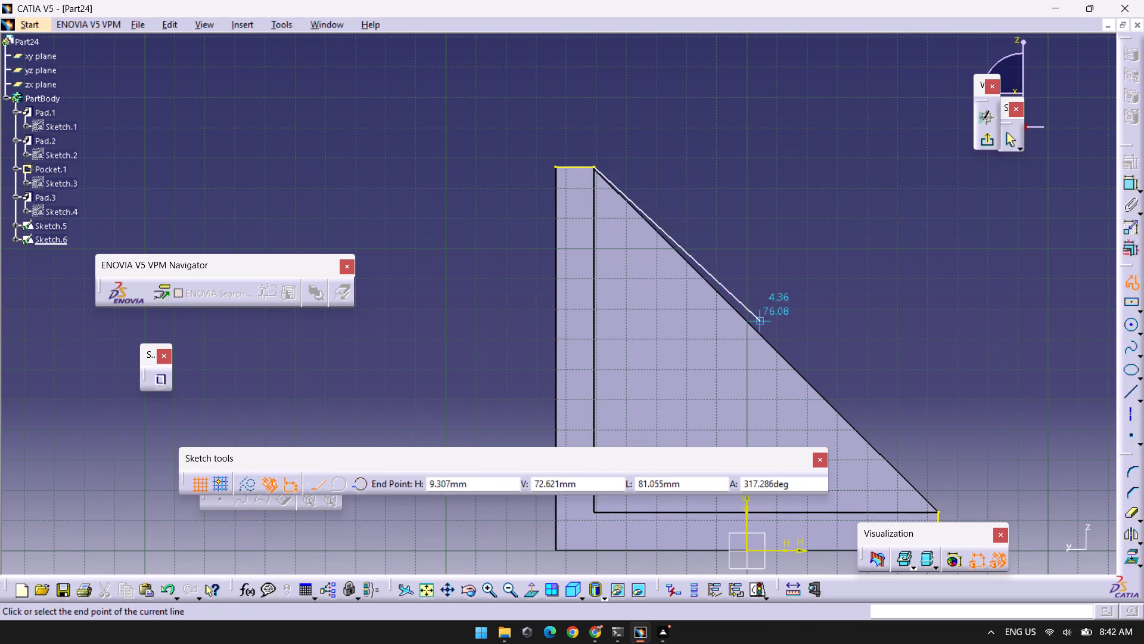
{"action": "middle_click_drag", "start_coordinate": [769, 324], "coordinate": [572, 196]}
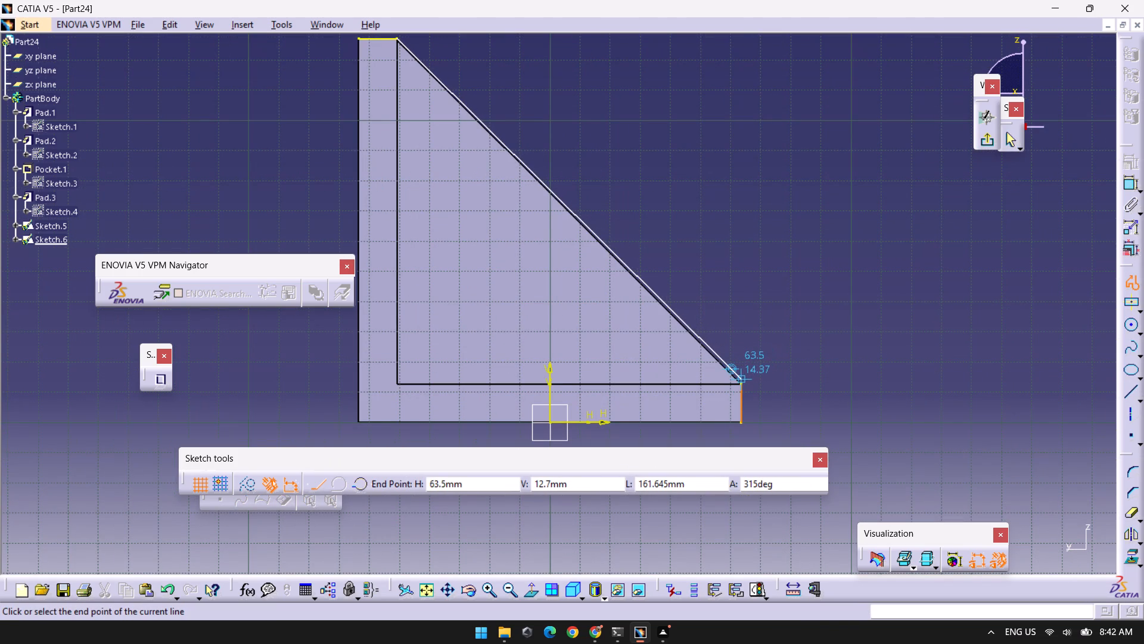
{"action": "left_click", "coordinate": [741, 383]}
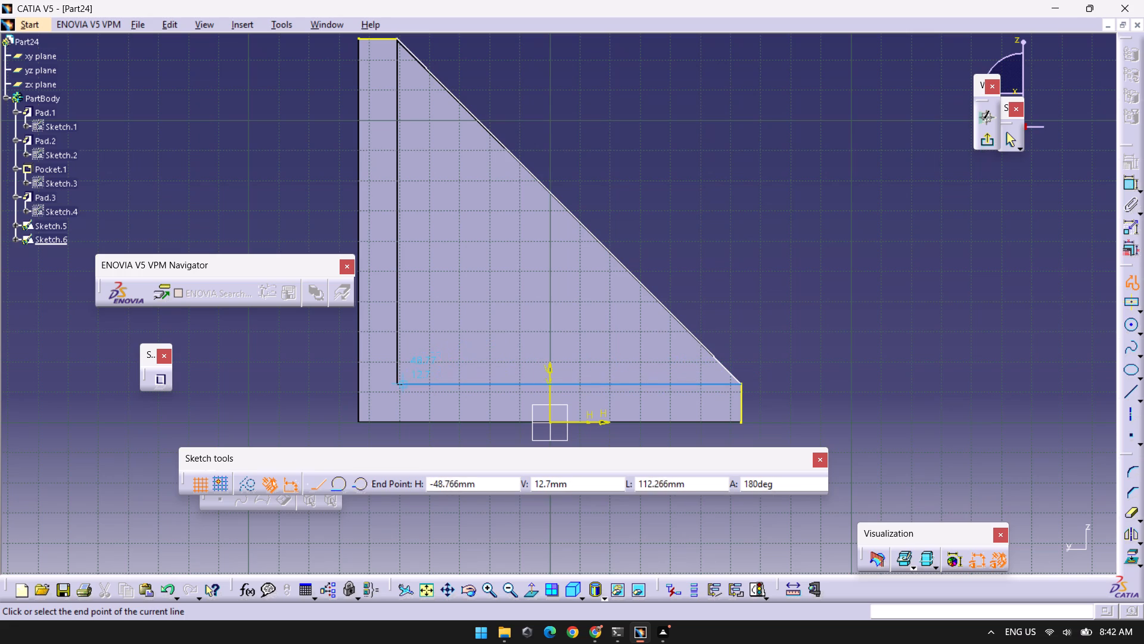
{"action": "left_click", "coordinate": [399, 385]}
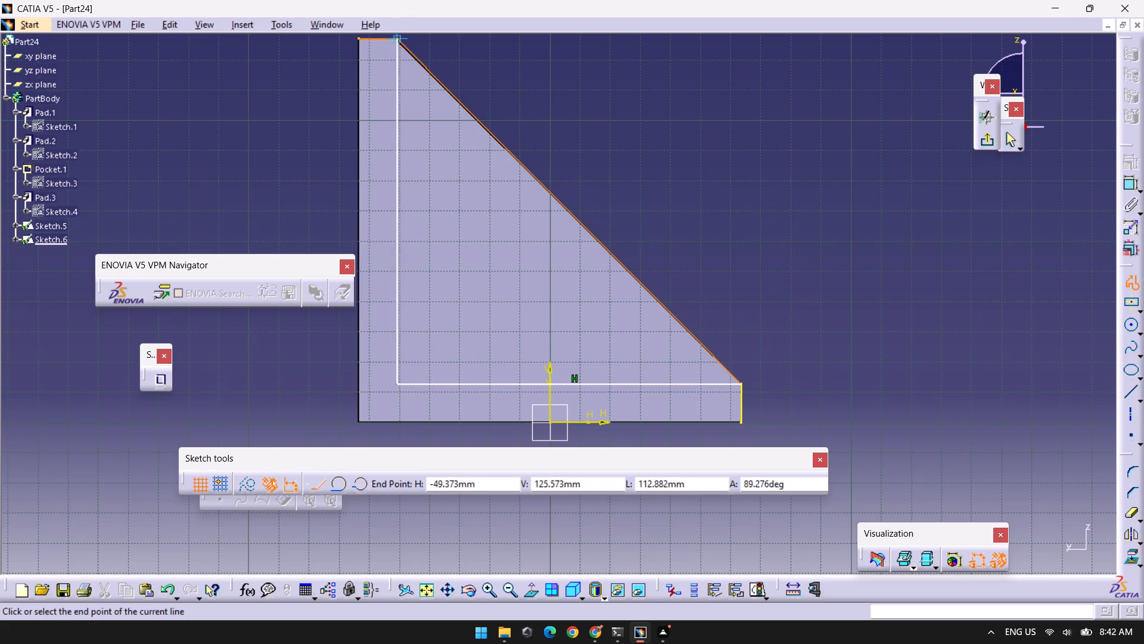
{"action": "left_click", "coordinate": [397, 40]}
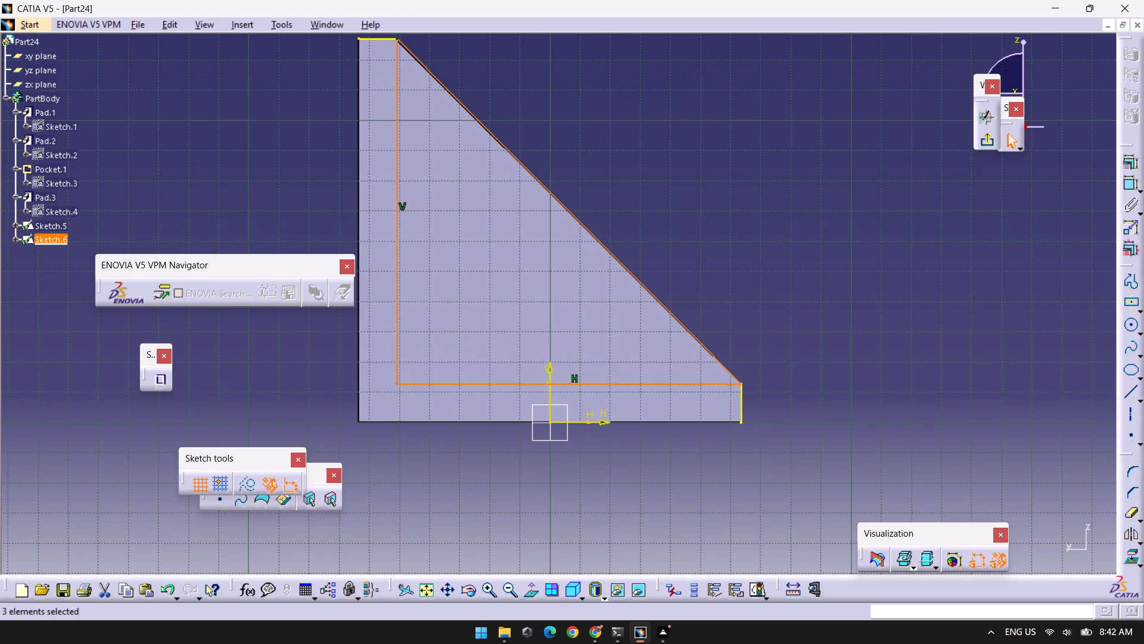
Delete the projected wall top edge and base plate end edge, leaving only the triangle, and exit the sketch.
{"action": "left_click", "coordinate": [371, 38]}
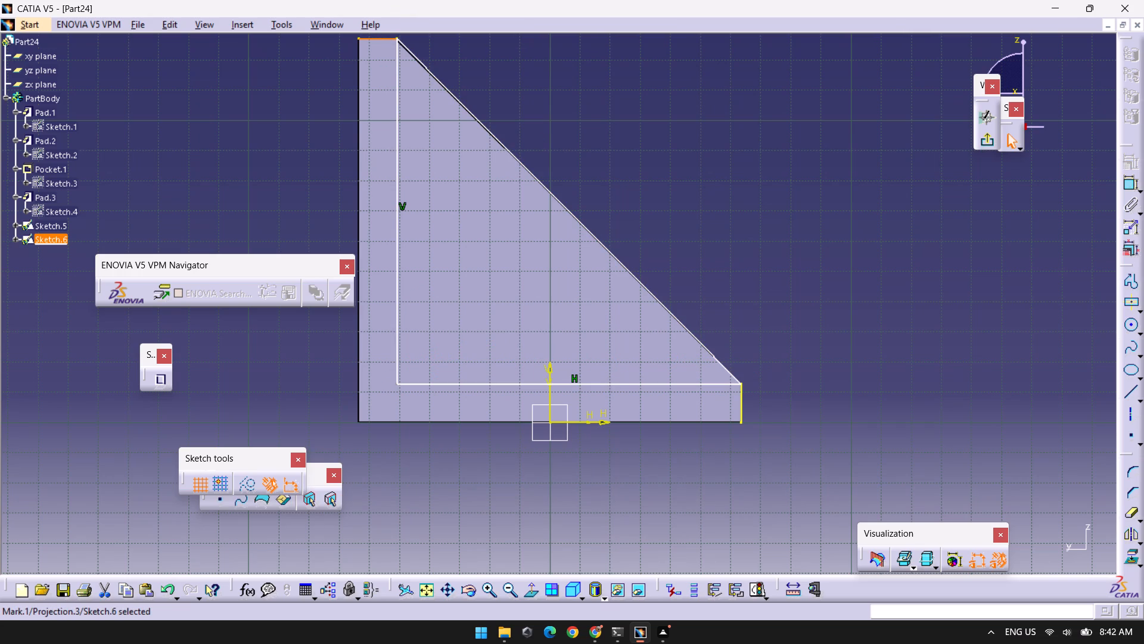
{"action": "left_click", "coordinate": [740, 398], "text": "ctrl"}
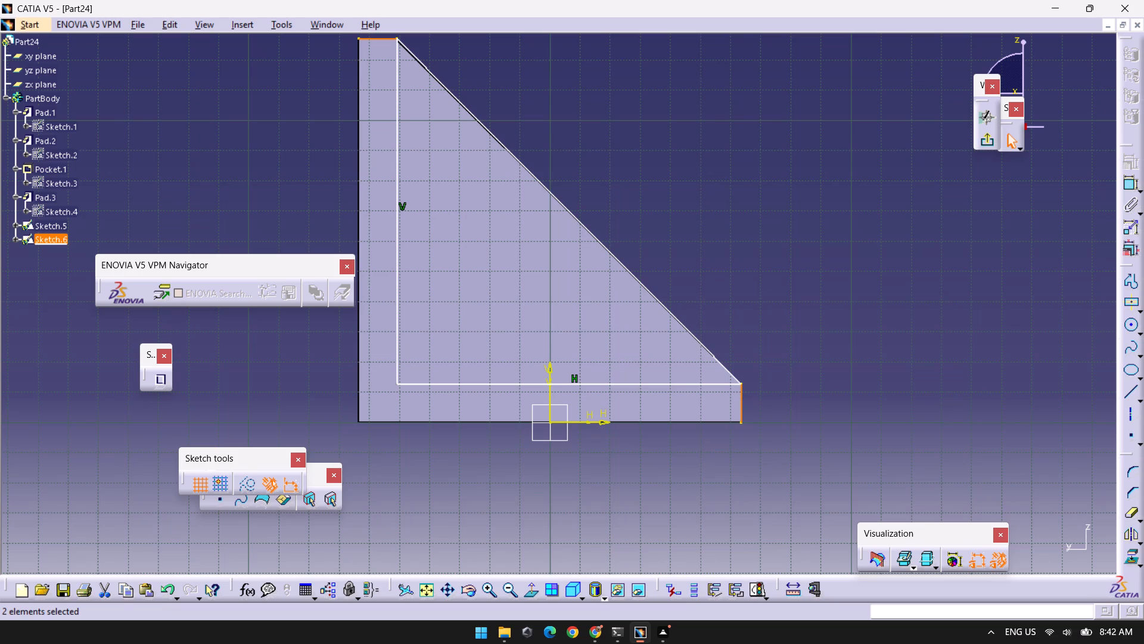
{"action": "key", "text": "Delete"}
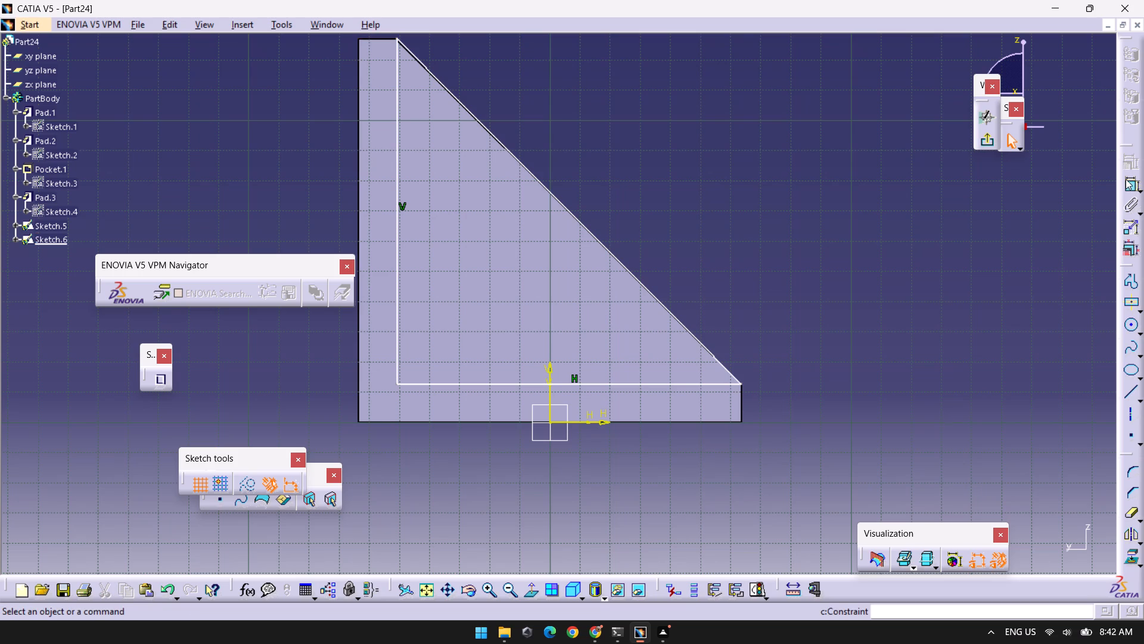
{"action": "left_click", "coordinate": [985, 145]}
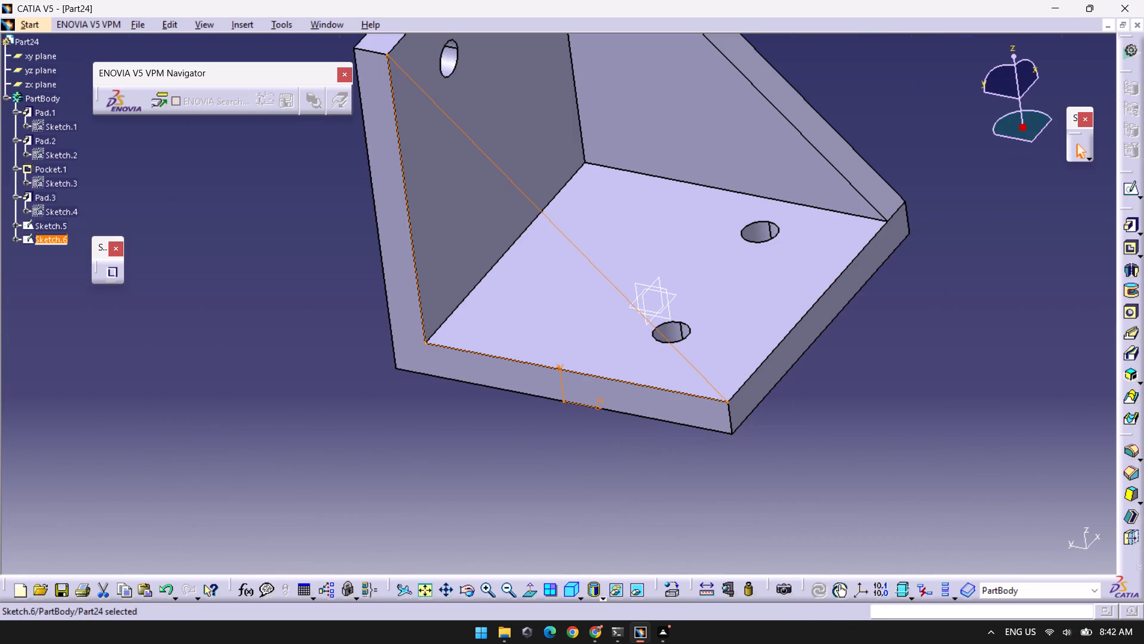
Pad the triangular sketch 12.7 mm in the reversed direction, inward over the base plate, to form the second side gusset.
{"action": "left_click_drag", "start_coordinate": [1126, 219], "coordinate": [1132, 224]}
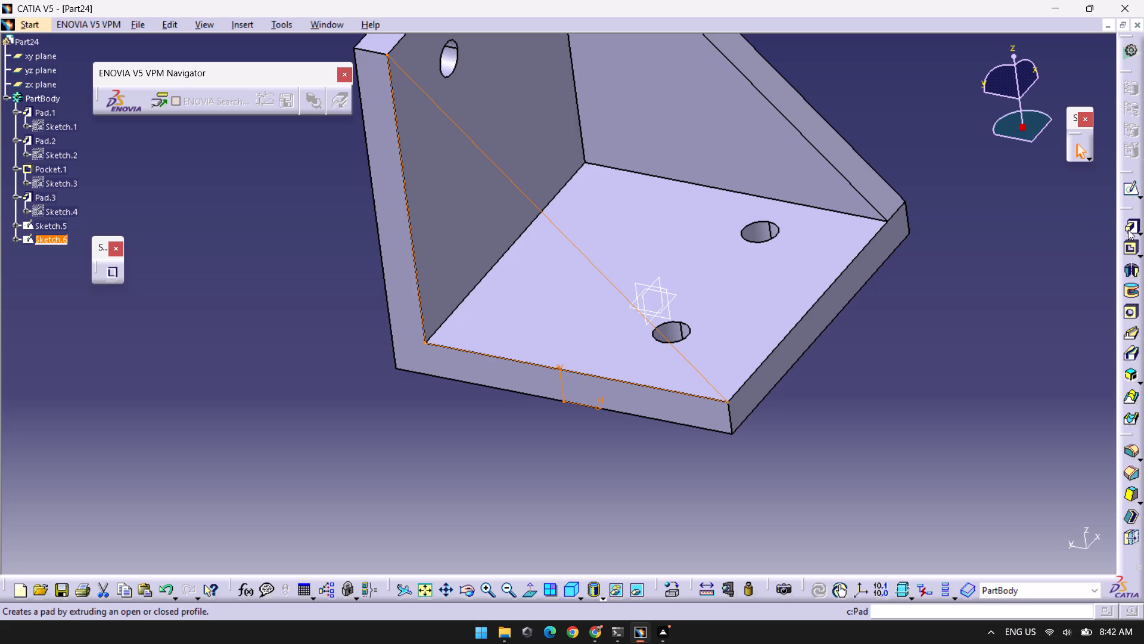
{"action": "left_click", "coordinate": [1128, 230]}
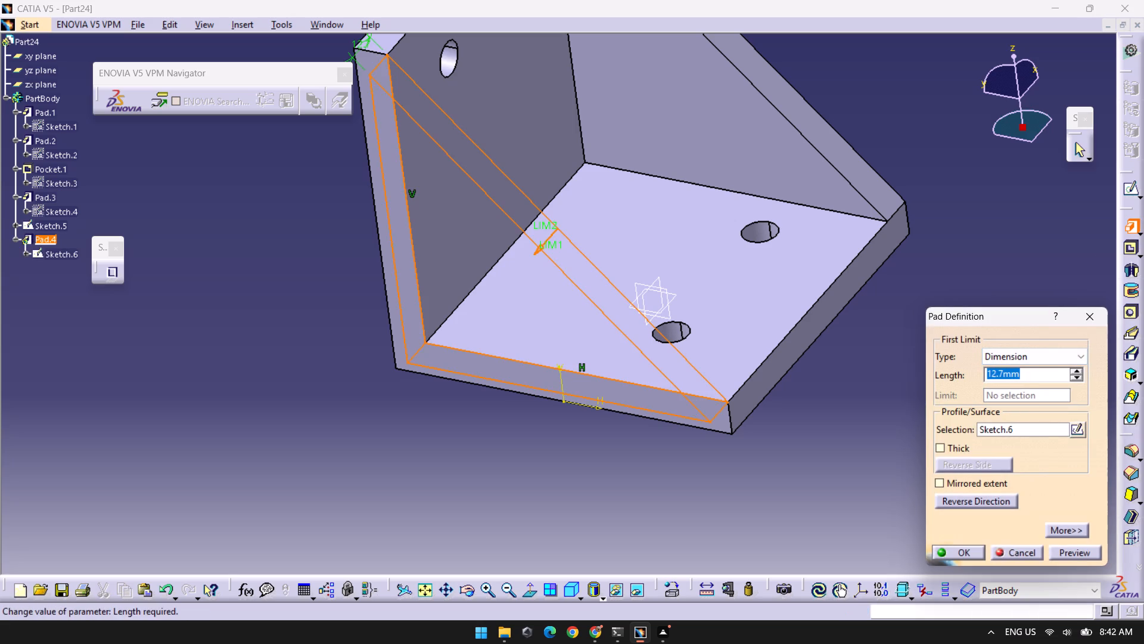
{"action": "left_click", "coordinate": [965, 500]}
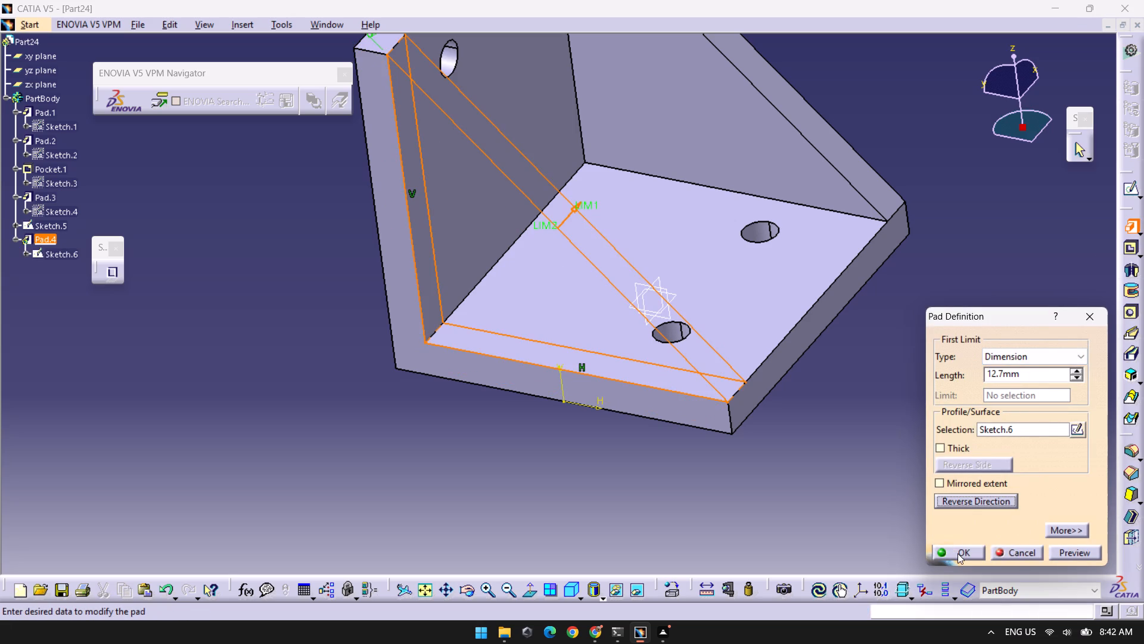
{"action": "left_click", "coordinate": [958, 553]}
{"action": "left_click", "coordinate": [942, 357]}
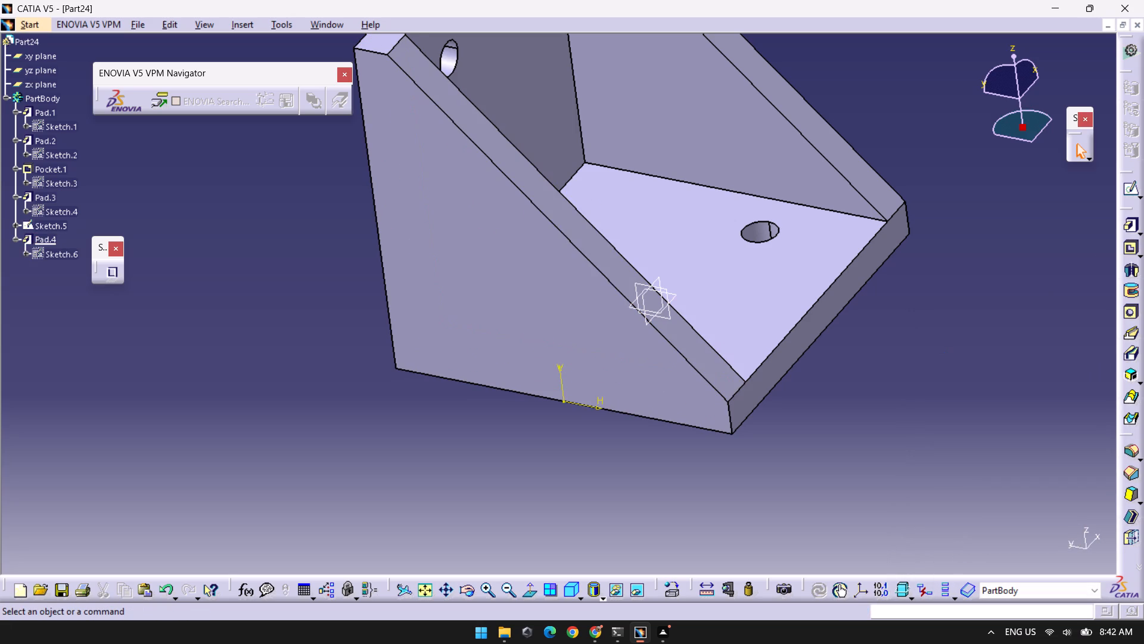
Examine the finished bracket from the front, back and sides, checking both gussets and the holes.
{"action": "middle_click_drag", "start_coordinate": [853, 404], "coordinate": [761, 470]}
{"action": "right_click", "coordinate": [853, 404]}
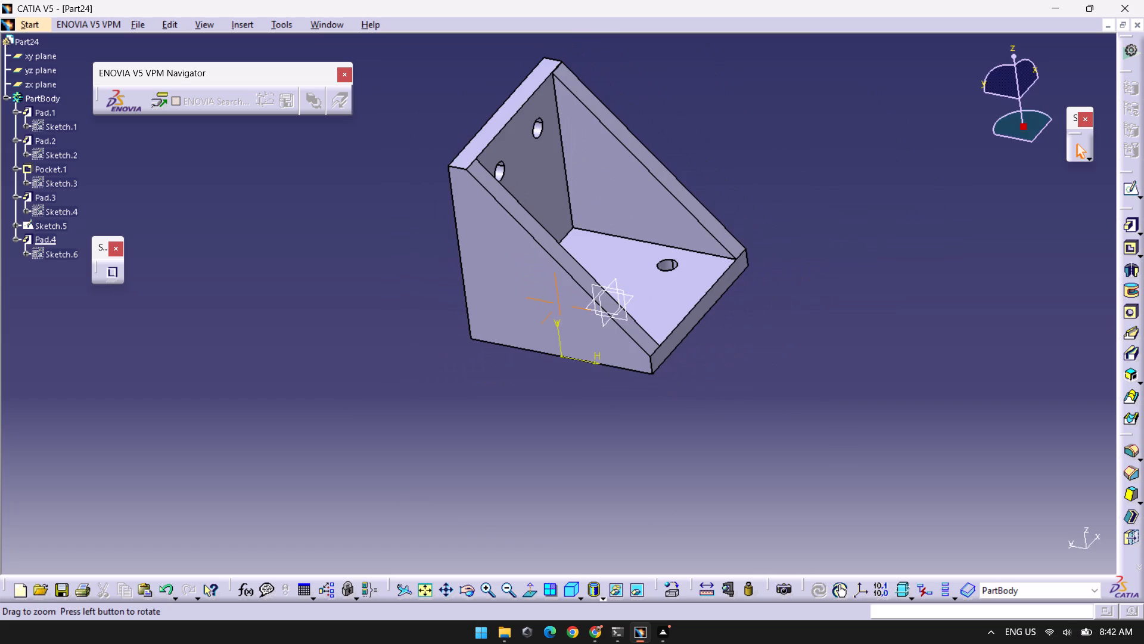
{"action": "middle_click_drag", "start_coordinate": [761, 470], "coordinate": [549, 530]}
{"action": "right_click_drag", "start_coordinate": [761, 470], "coordinate": [549, 530]}
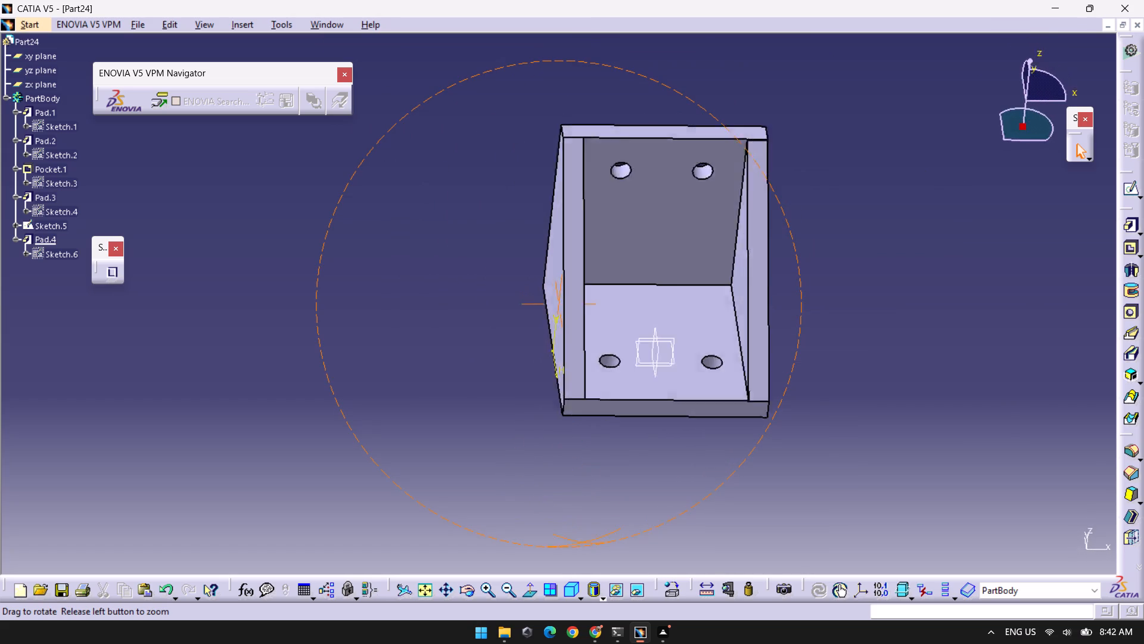
{"action": "middle_click_drag", "start_coordinate": [549, 530], "coordinate": [901, 333]}
{"action": "right_click_drag", "start_coordinate": [549, 530], "coordinate": [901, 333]}
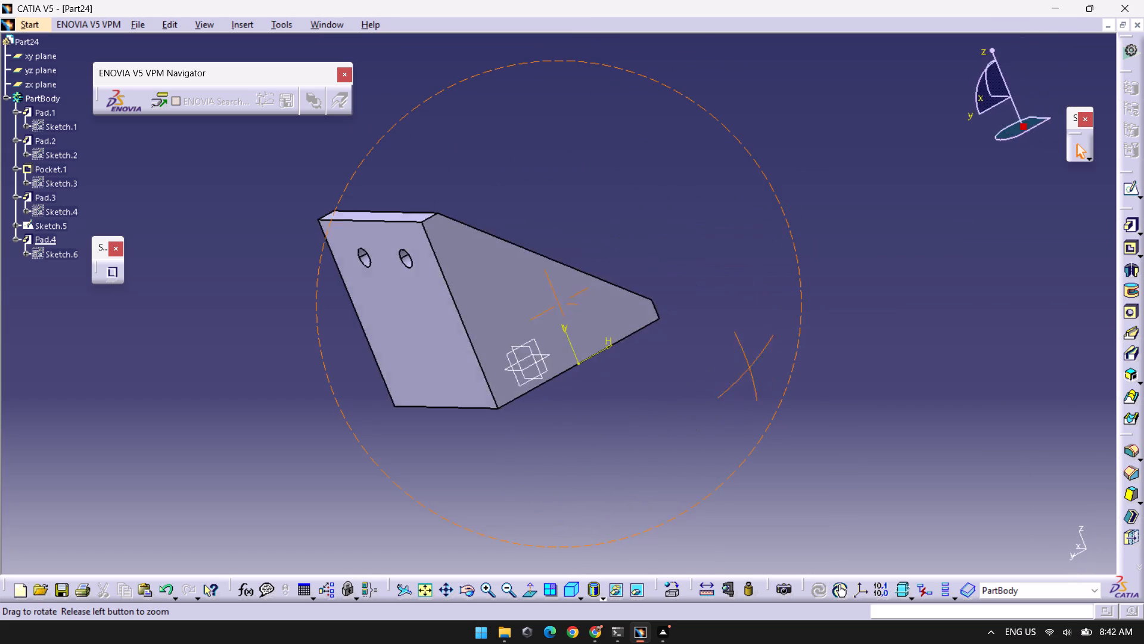
{"action": "middle_click_drag", "start_coordinate": [901, 333], "coordinate": [719, 473]}
{"action": "right_click_drag", "start_coordinate": [901, 333], "coordinate": [719, 473]}
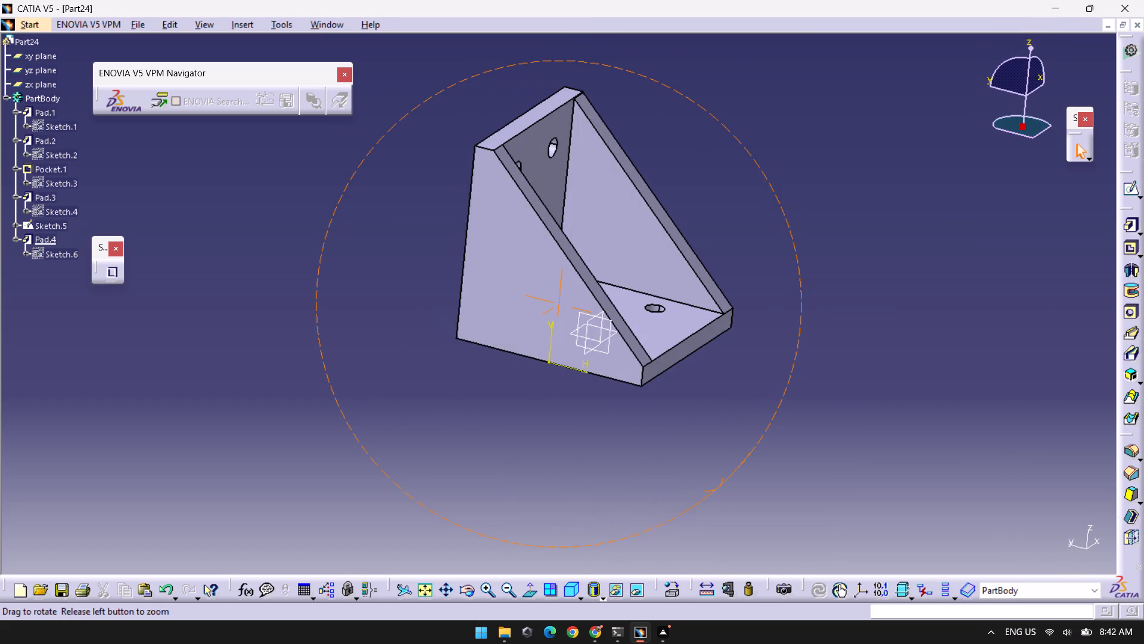
{"action": "right_click_drag", "start_coordinate": [719, 473], "coordinate": [719, 473]}
{"action": "middle_click_drag", "start_coordinate": [719, 473], "coordinate": [719, 473]}
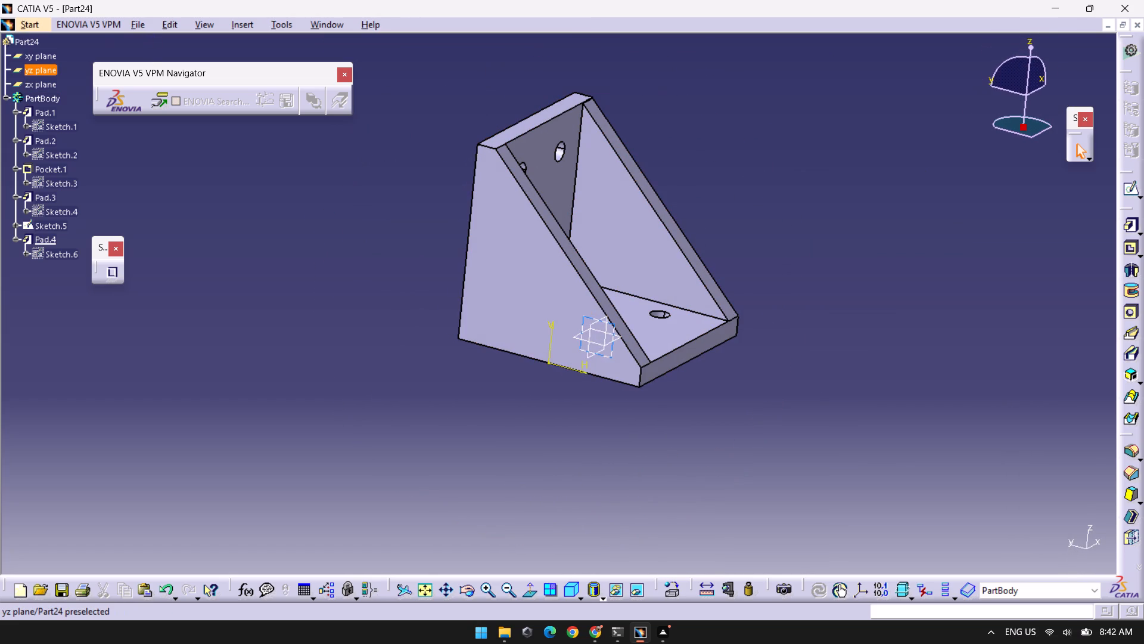
Save the part as Part24 in the catia parts folder, with CATPart as the file type.
{"action": "key", "text": "ctrl+s"}
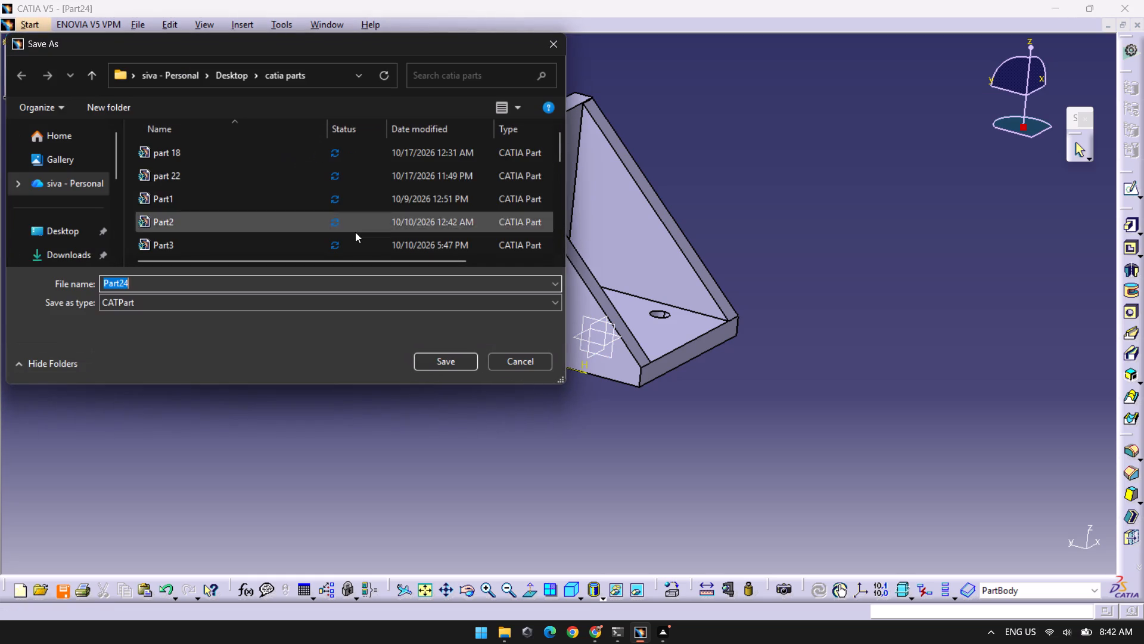
{"action": "scroll", "coordinate": [256, 202], "scroll_direction": "down", "scroll_amount": 11}
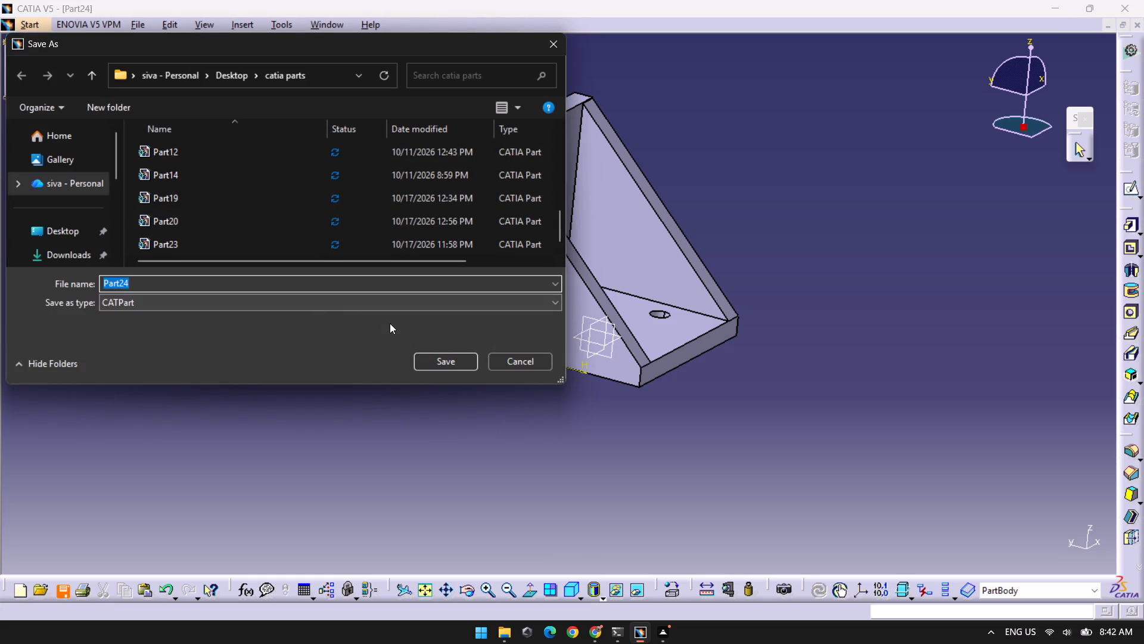
{"action": "left_click", "coordinate": [455, 367]}
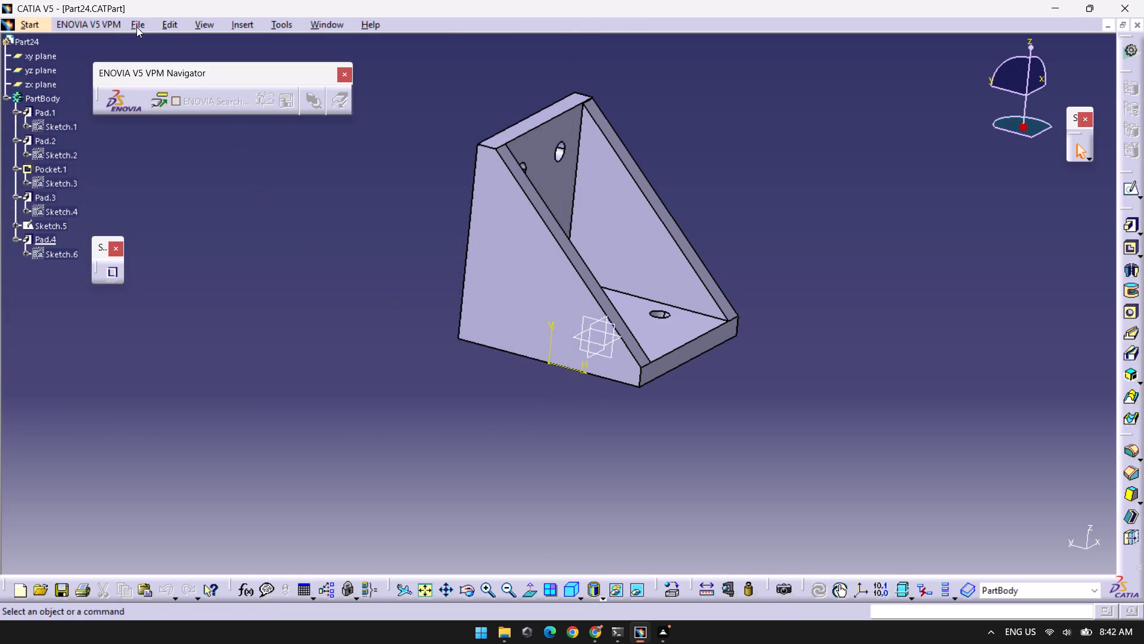
Use Save As to save the part again as Part24 in the same folder, keeping the CATPart file type.
{"action": "left_click", "coordinate": [141, 24]}
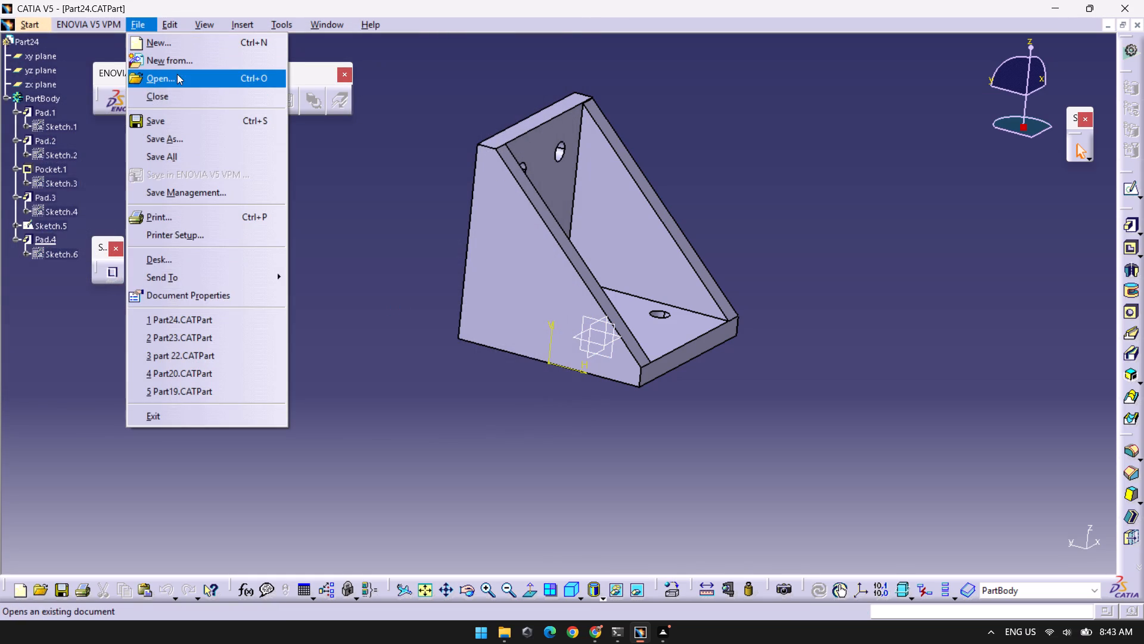
{"action": "left_click", "coordinate": [211, 139]}
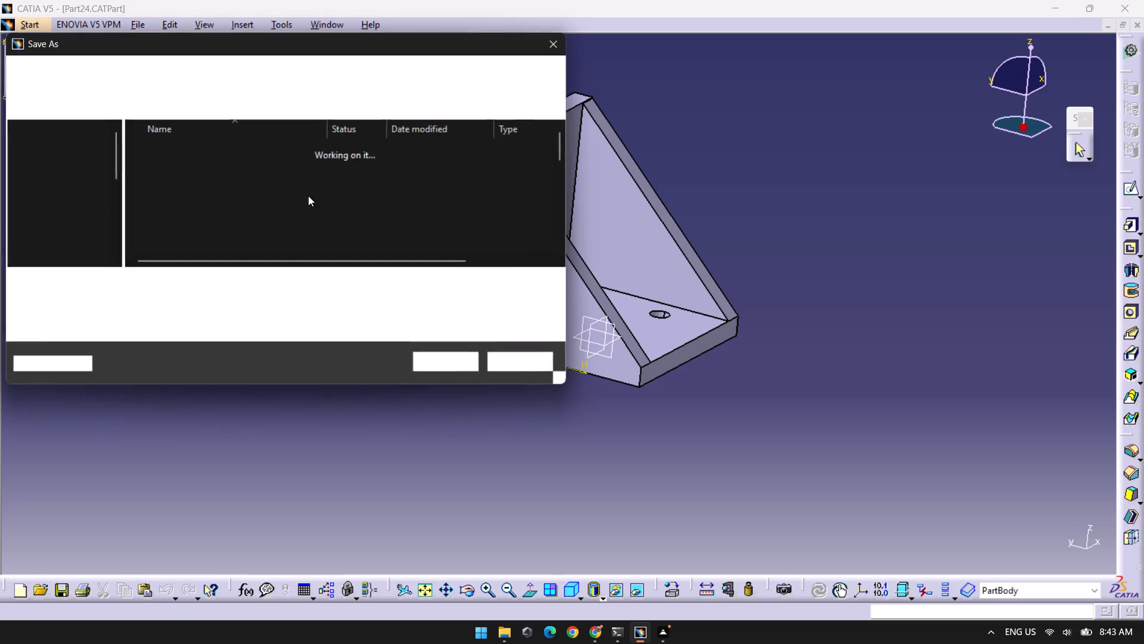
{"action": "left_click", "coordinate": [266, 301]}
{"action": "left_click", "coordinate": [267, 343]}
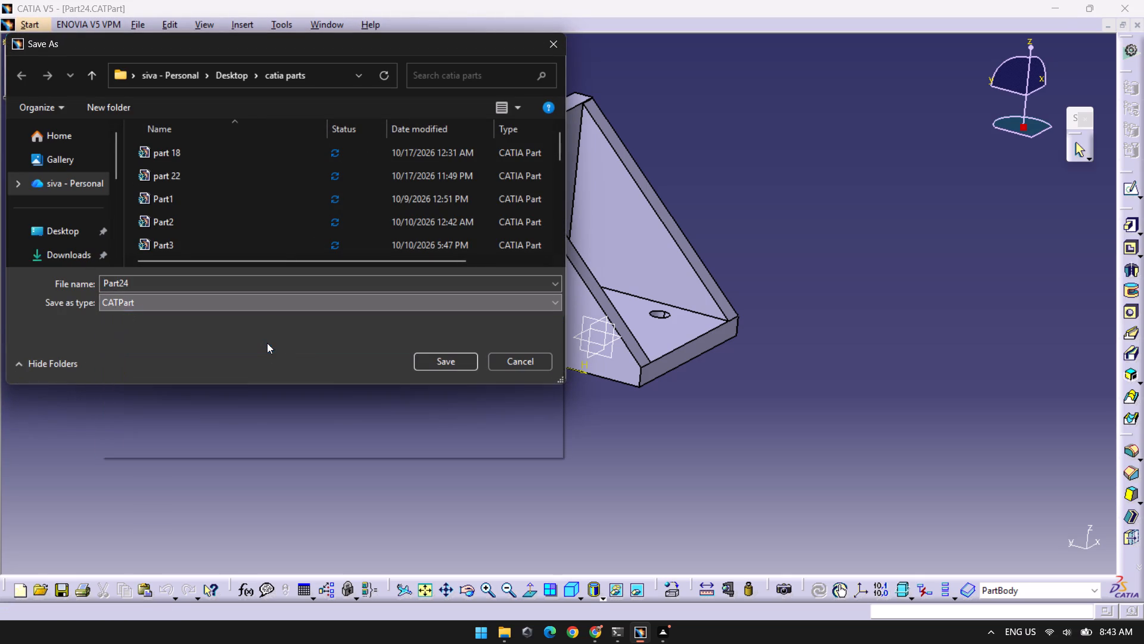
{"action": "left_click", "coordinate": [430, 362]}
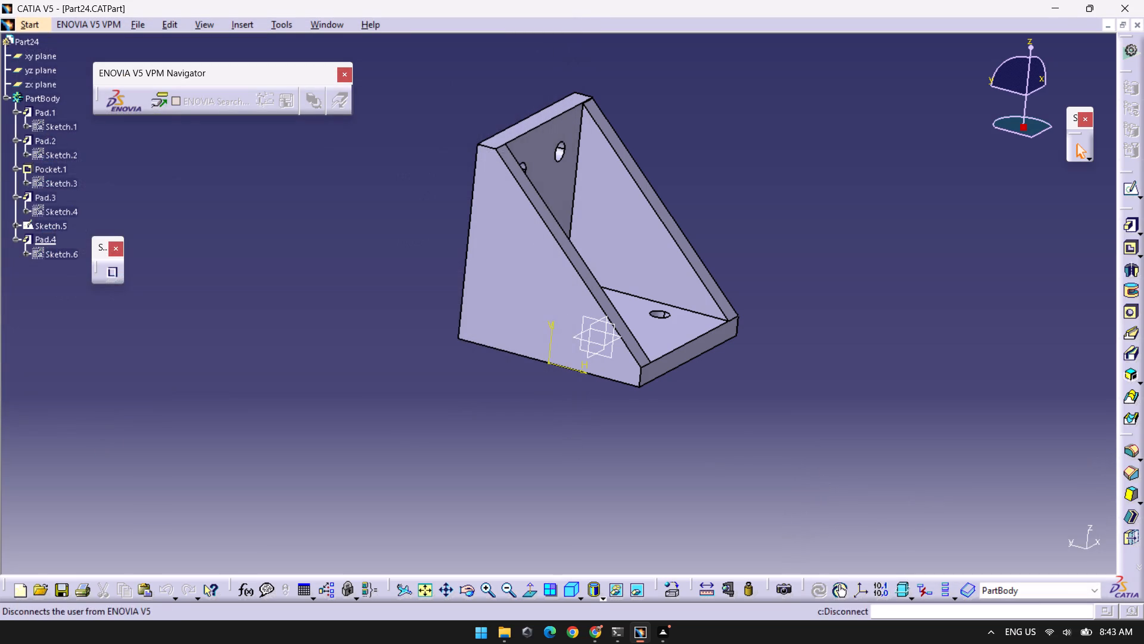
Stop the macro recording.
{"action": "left_click", "coordinate": [270, 14]}
{"action": "left_click", "coordinate": [276, 30]}
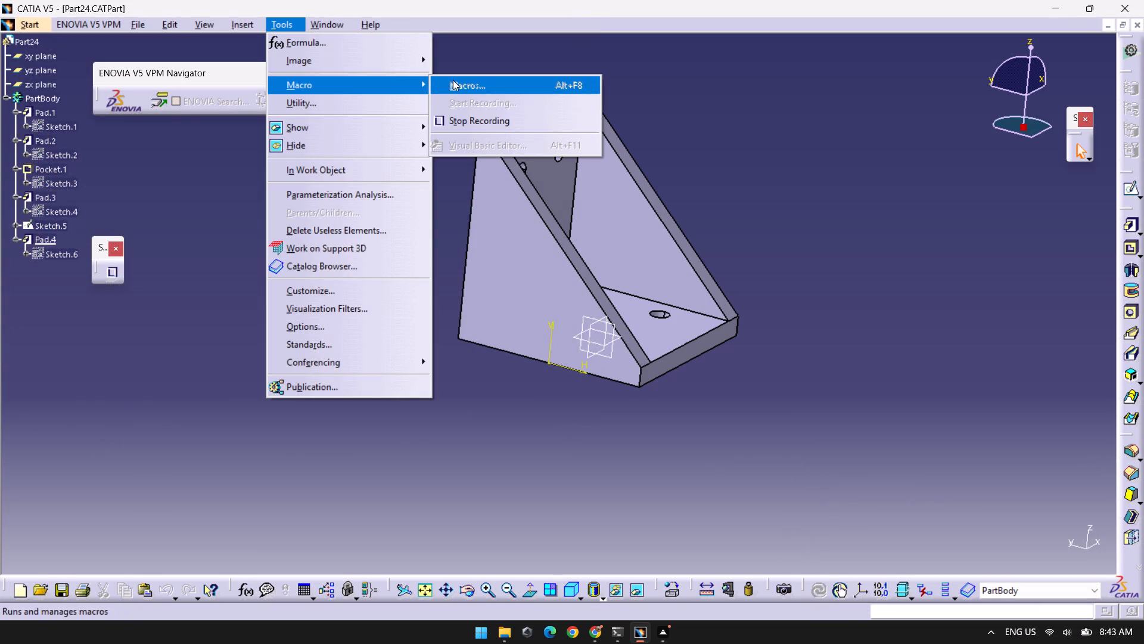
{"action": "left_click", "coordinate": [490, 119]}
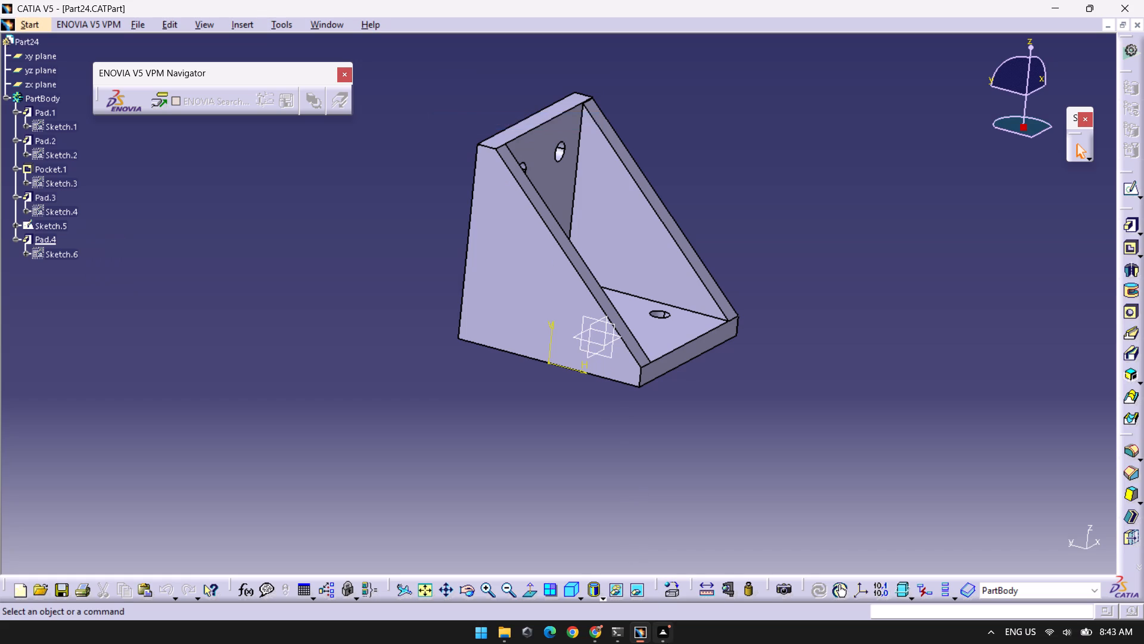